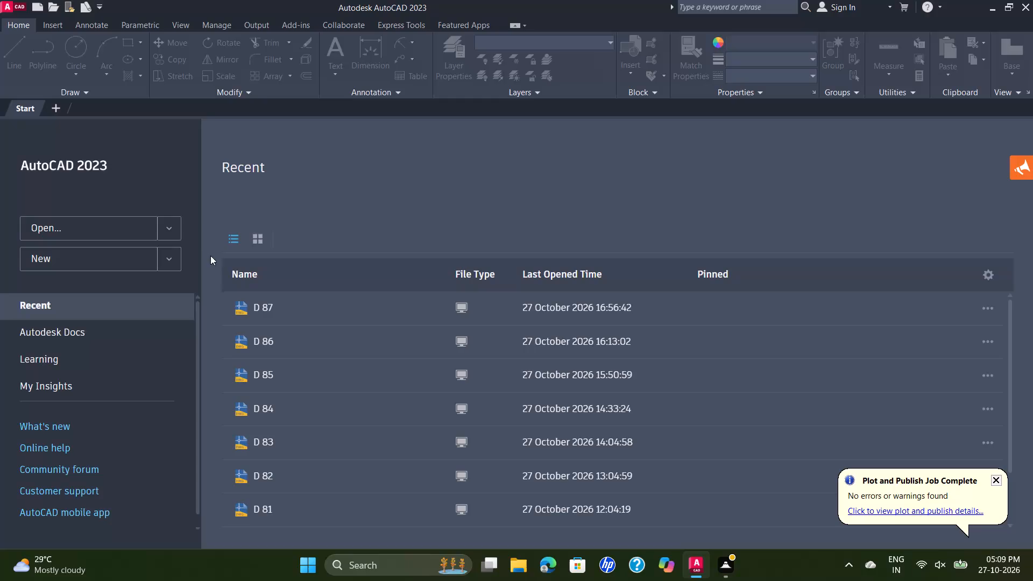
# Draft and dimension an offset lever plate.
# Create a new drawing from the default acadiso.dwt template.
pyautogui.click(98, 262)
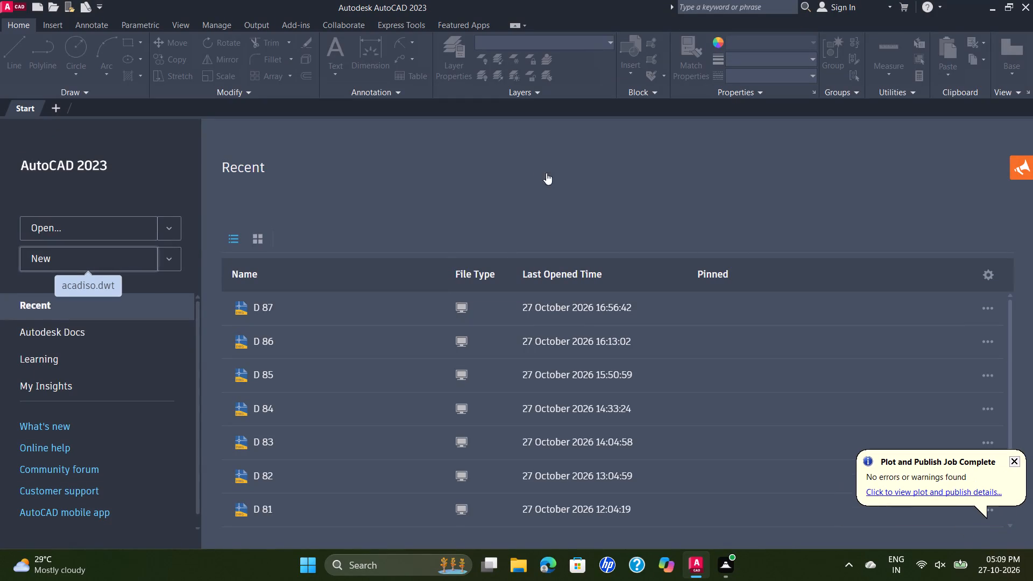
# Configure the drawing units to a decimal length precision of 0.00, keeping millimetres.
pyautogui.write('UN')
pyautogui.press('Return')
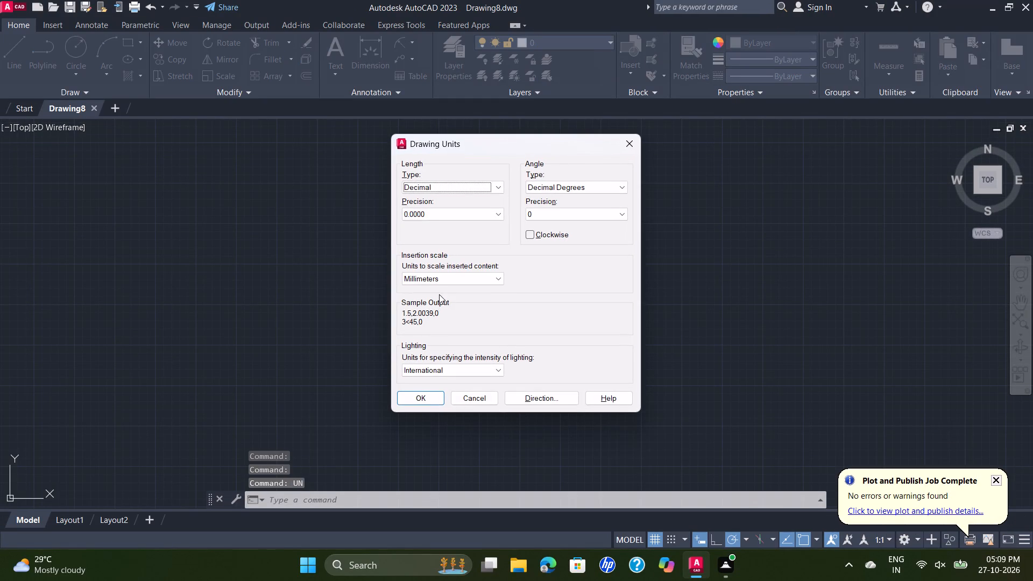
pyautogui.click(503, 216)
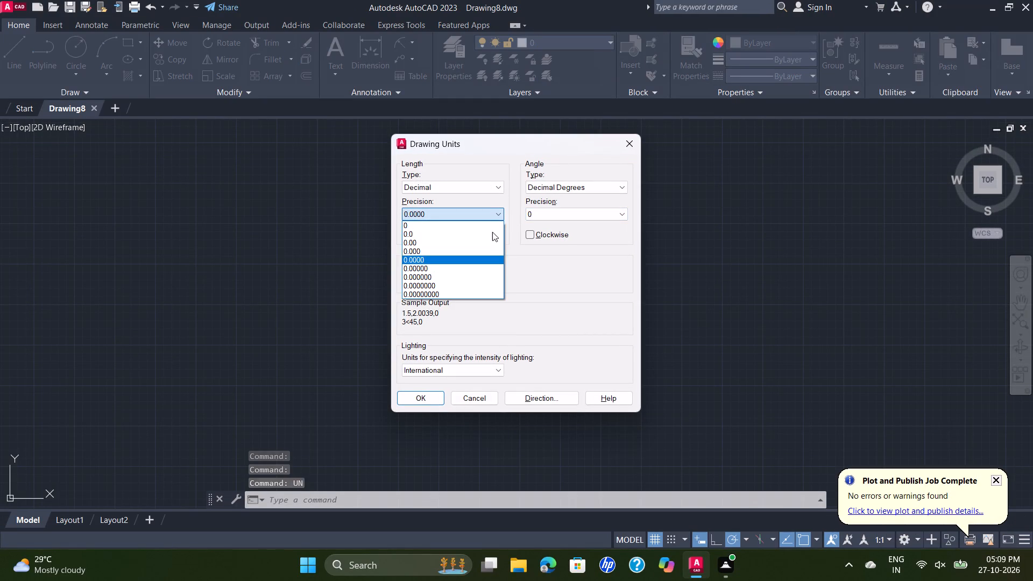
pyautogui.click(482, 244)
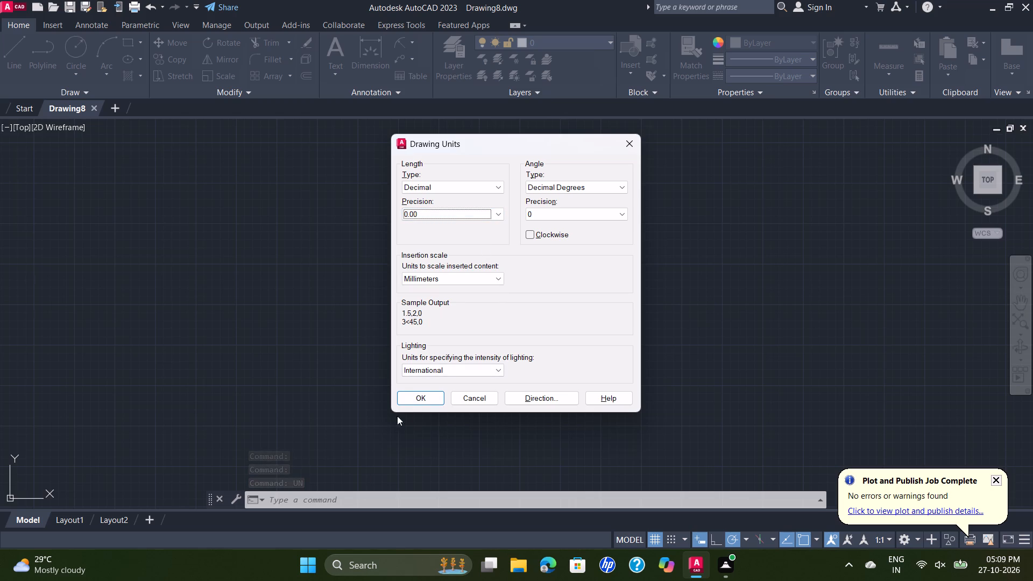
pyautogui.click(409, 401)
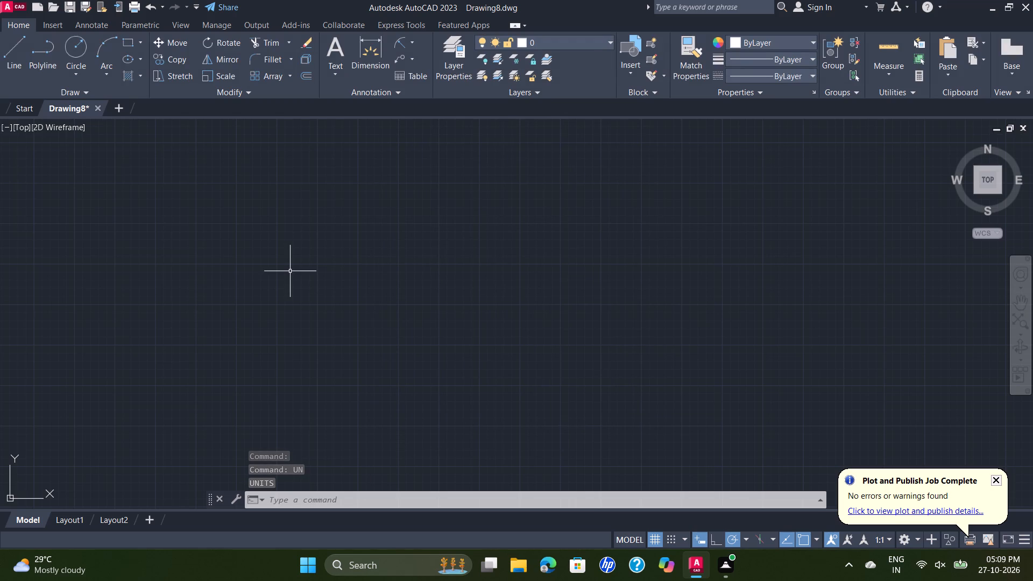
# Set the model space limits with lower-left corner 0,0 and upper-right corner 150,150.
pyautogui.write('LO')
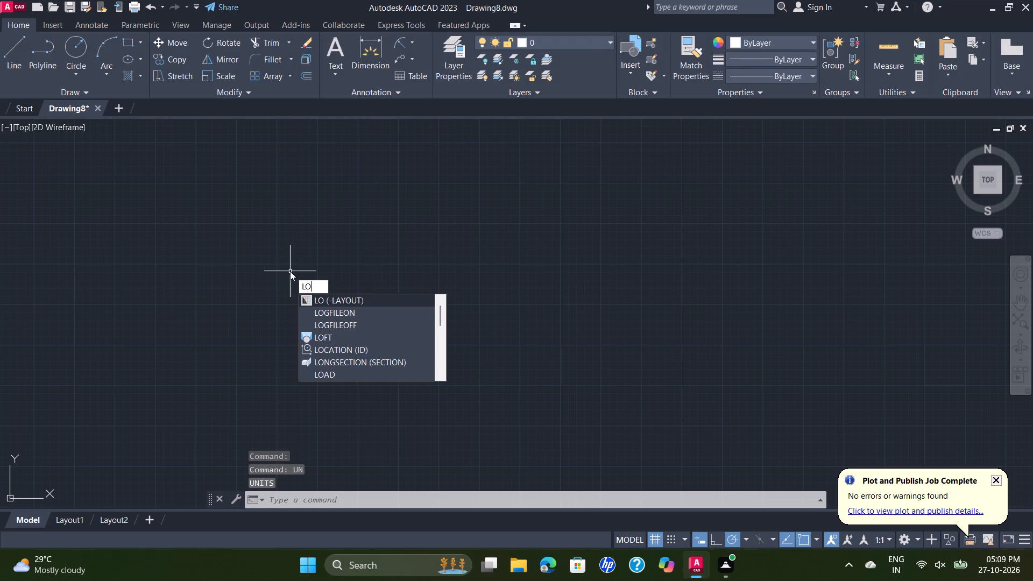
pyautogui.click(344, 317)
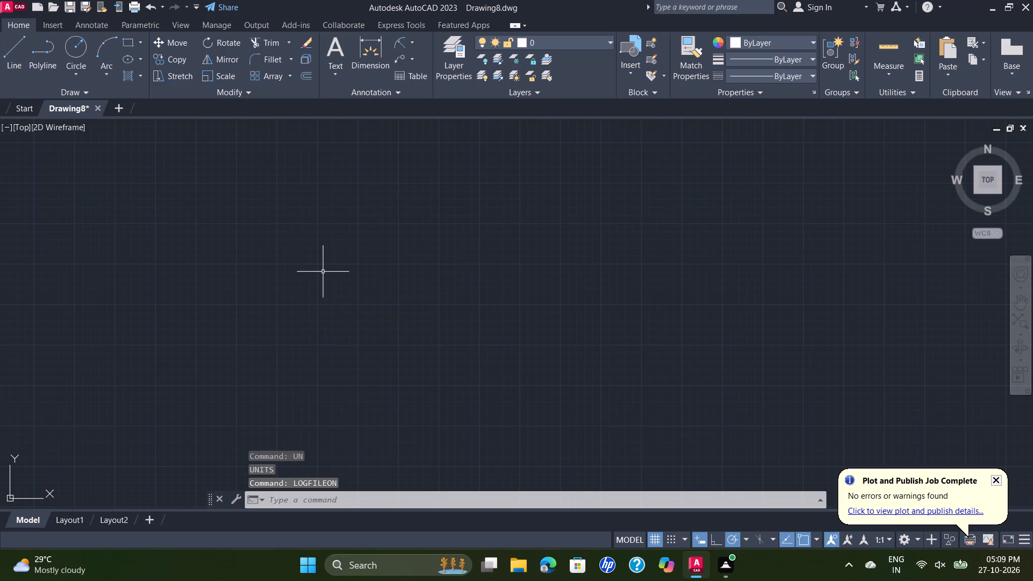
pyautogui.write('LIM')
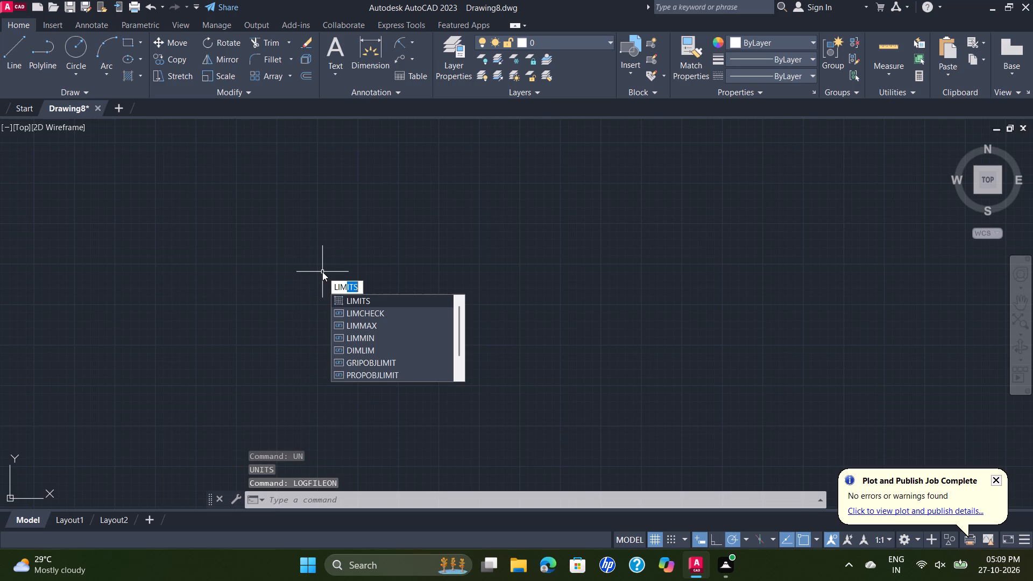
pyautogui.press('Return')
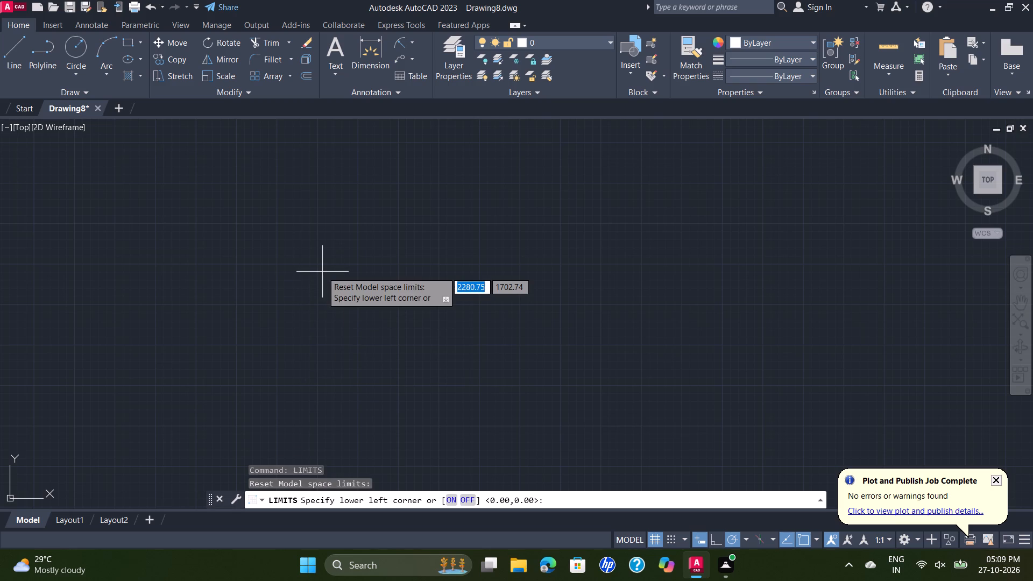
pyautogui.press('0')
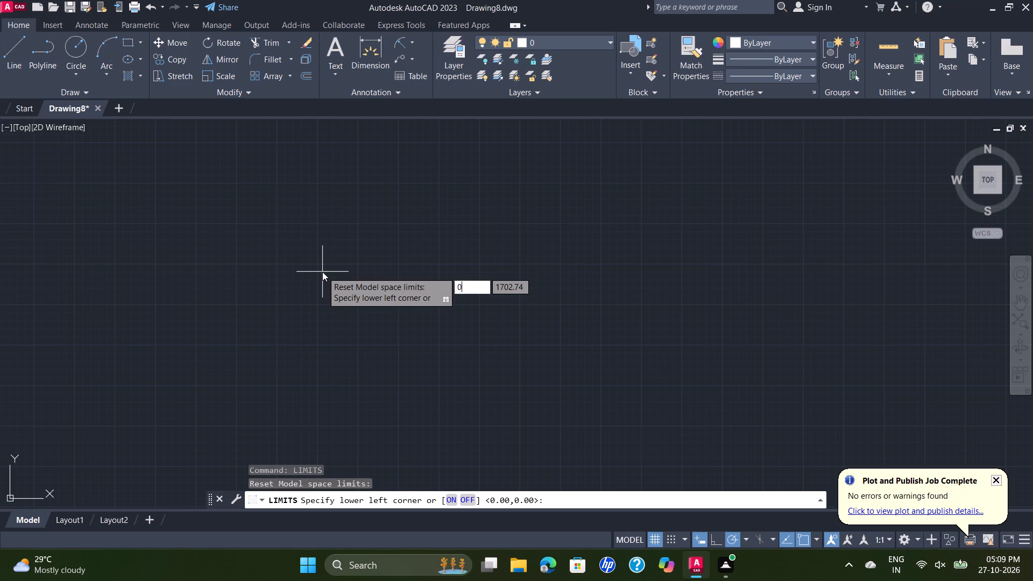
pyautogui.write(',0')
pyautogui.press('Return')
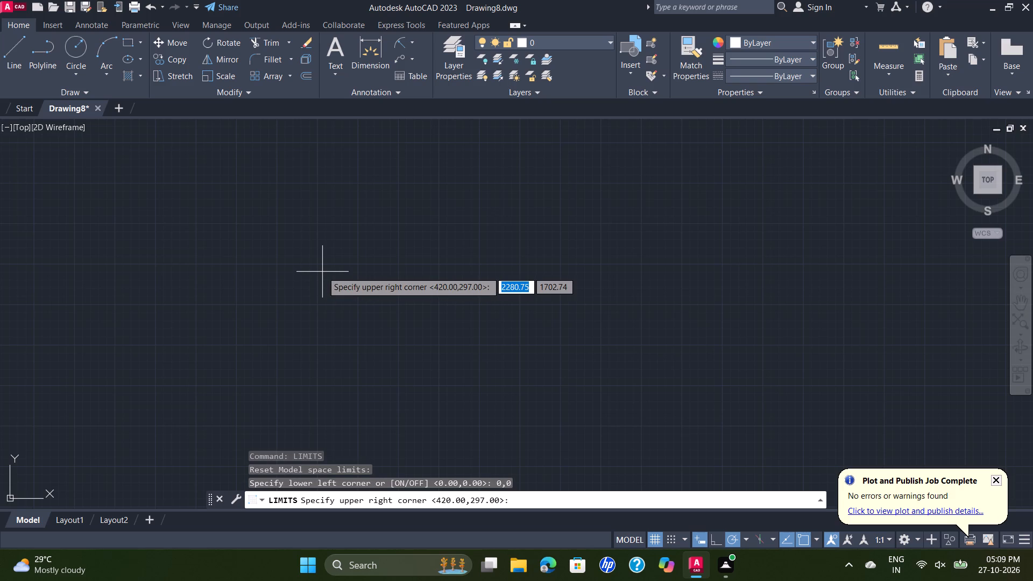
pyautogui.write('150,150')
pyautogui.press('Return')
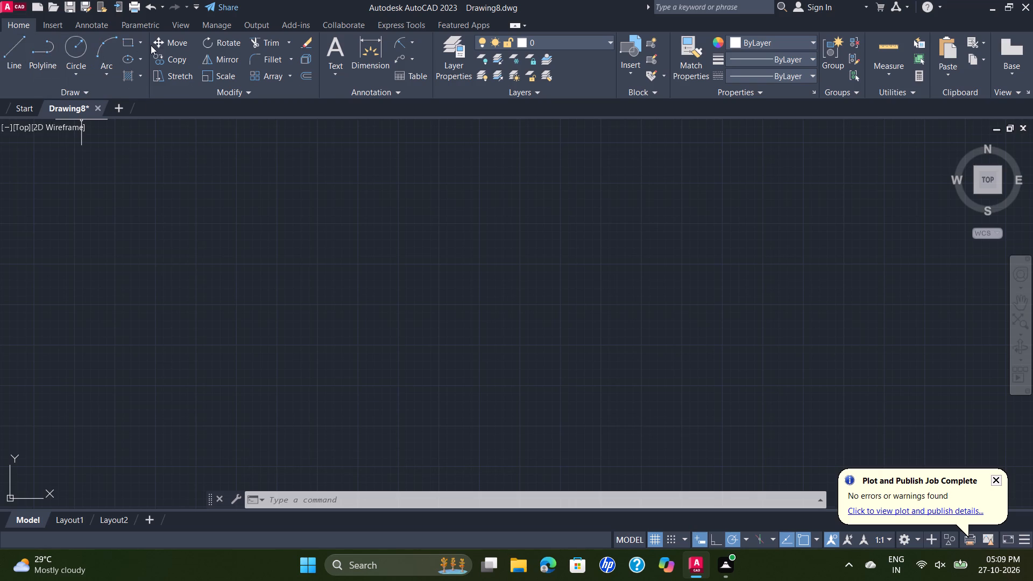
# Draw a circle of diameter 45 mm at a free point in the empty drawing area.
pyautogui.click(73, 48)
pyautogui.click(388, 293)
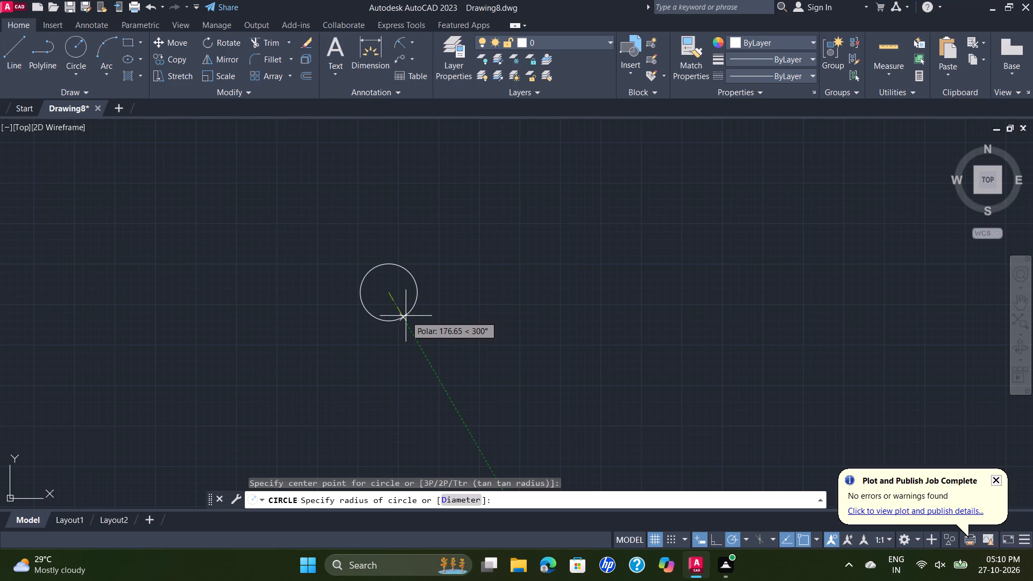
pyautogui.press('d')
pyautogui.press('Return')
pyautogui.write('45')
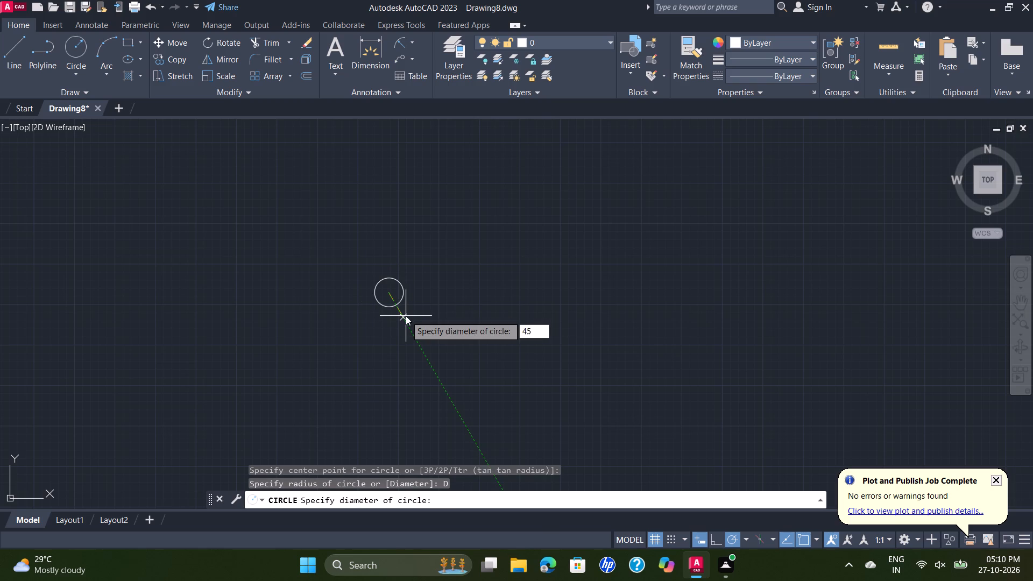
pyautogui.press('Return')
# Draw a concentric circle of diameter 22.5 mm inside the 45 mm circle.
pyautogui.scroll(1, 391, 307)
pyautogui.scroll(2, 399, 259)
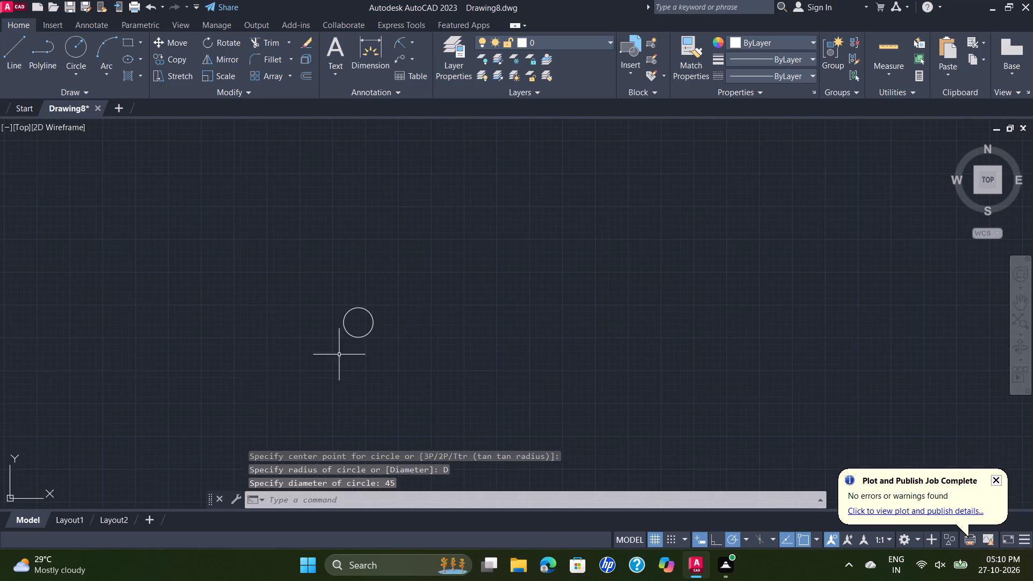
pyautogui.scroll(2, 341, 368)
pyautogui.moveTo(404, 257); pyautogui.dragTo(414, 325, button='middle')
pyautogui.press('space')
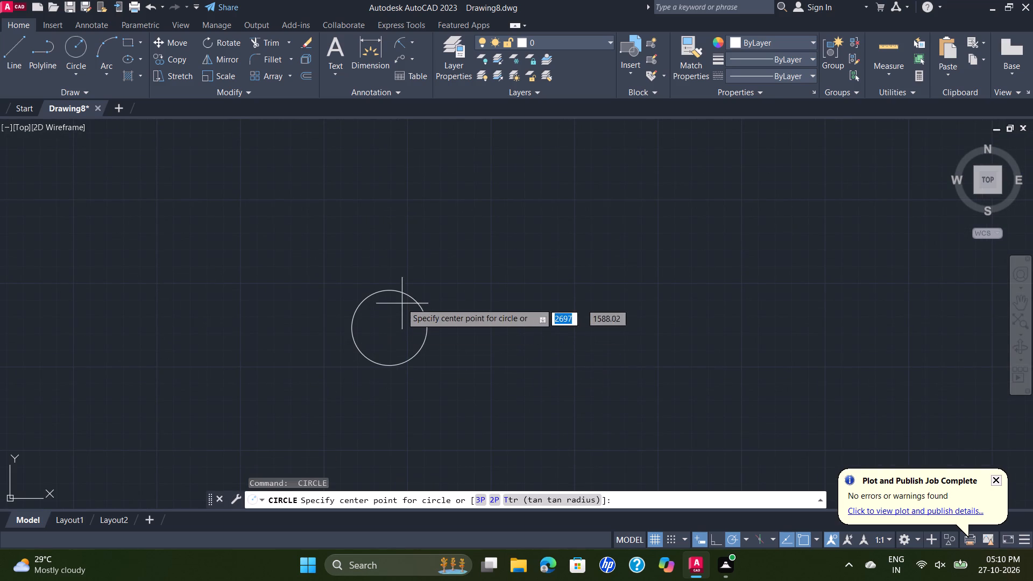
pyautogui.click(392, 327)
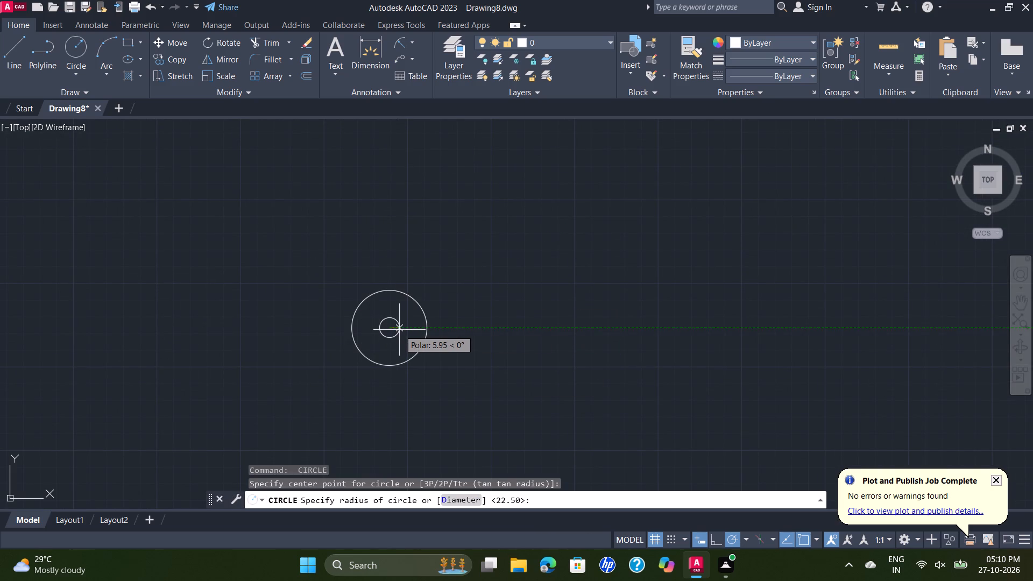
pyautogui.press('d')
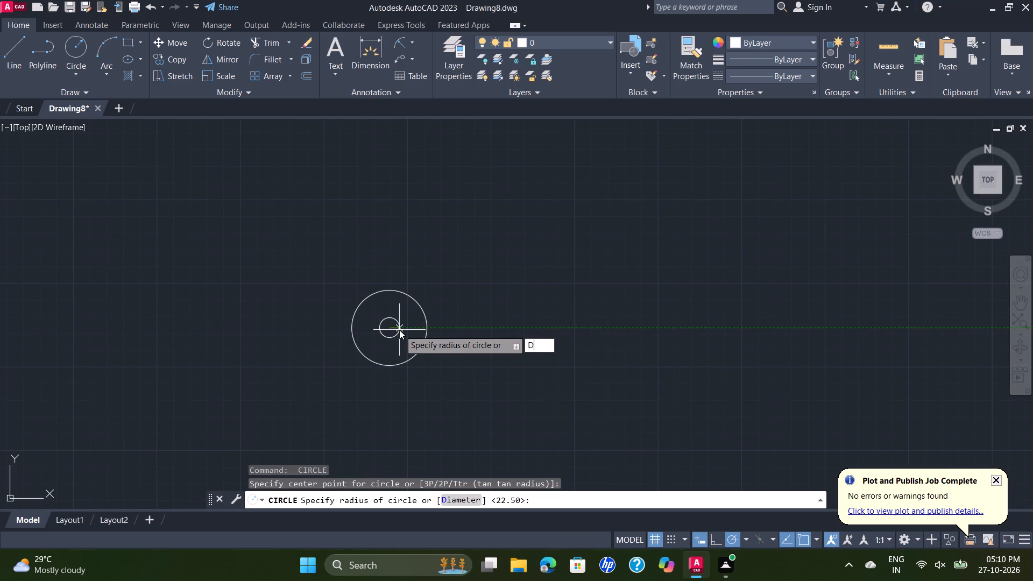
pyautogui.press('Return')
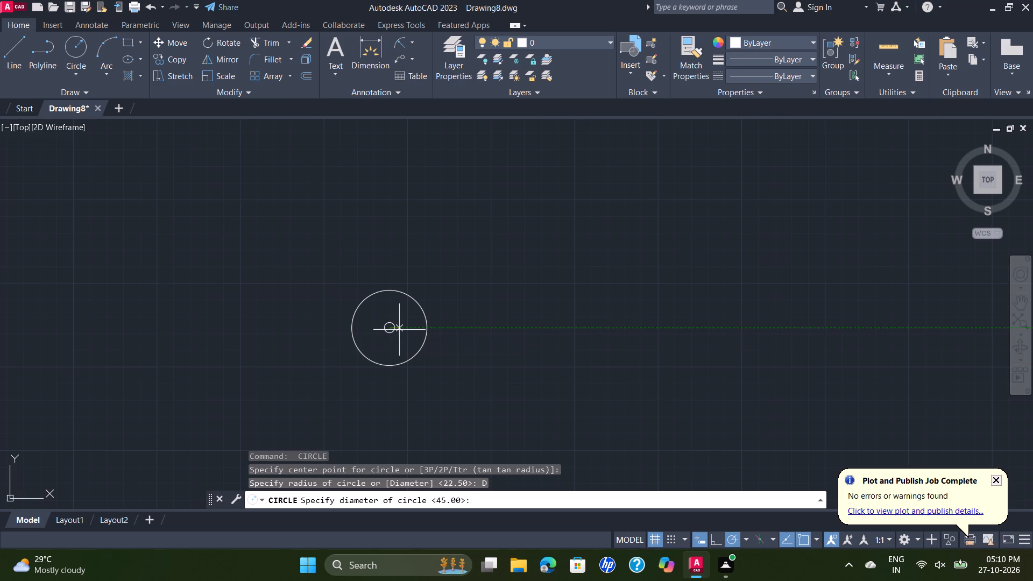
pyautogui.write('22.5')
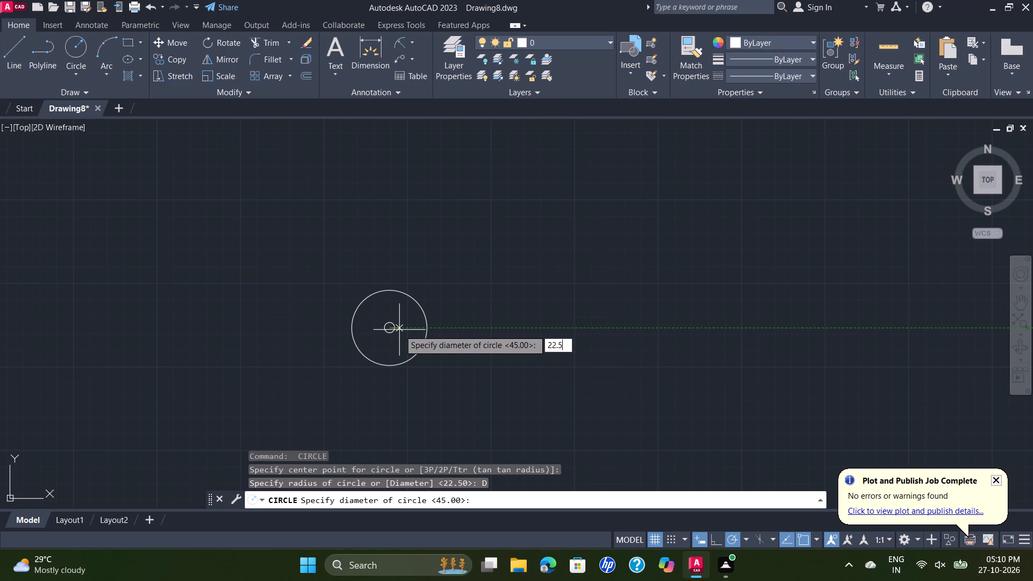
pyautogui.press('Return')
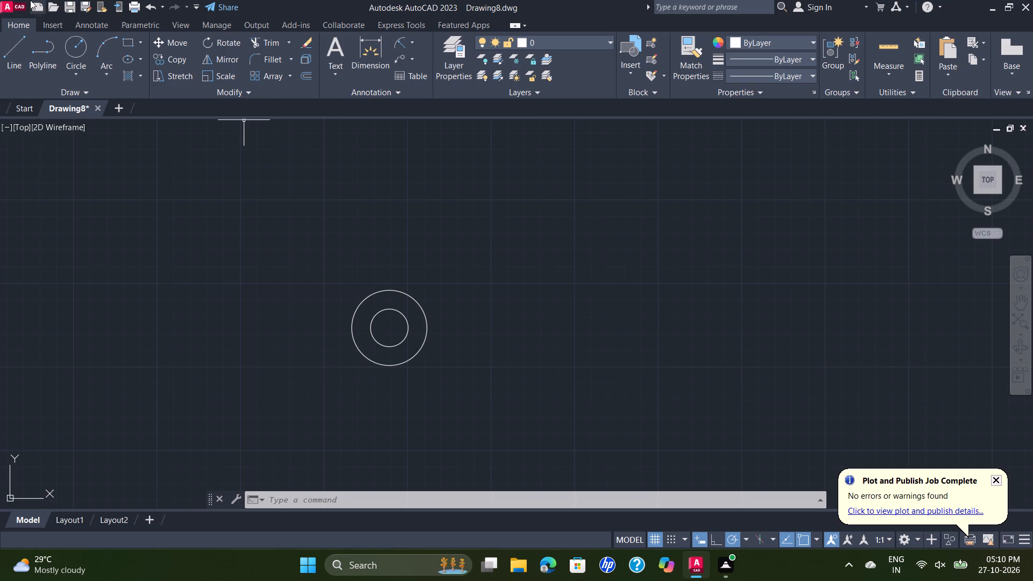
# Draw a 51 mm horizontal line to the right from the common centre of the two circles.
pyautogui.click(9, 51)
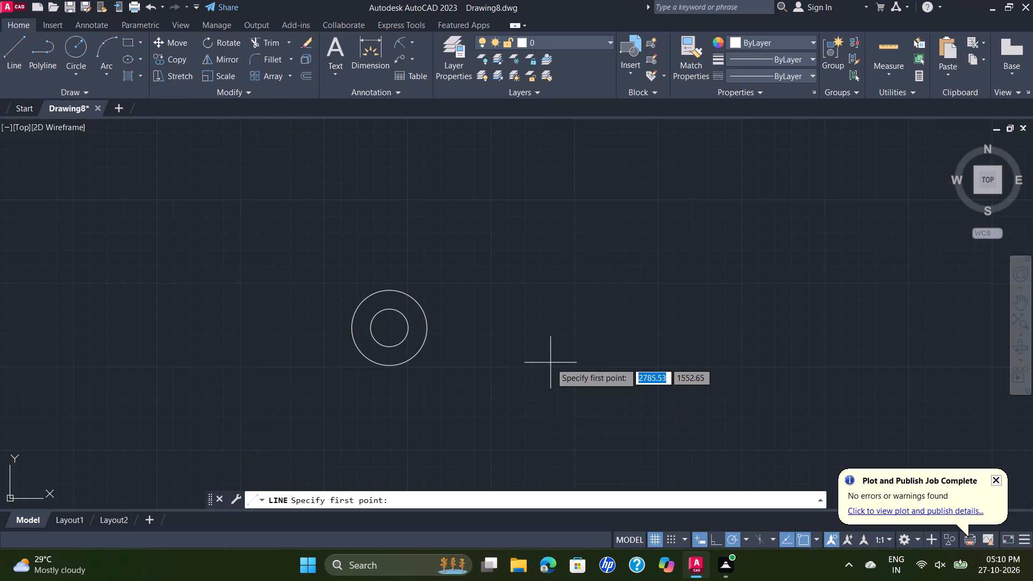
pyautogui.click(387, 331)
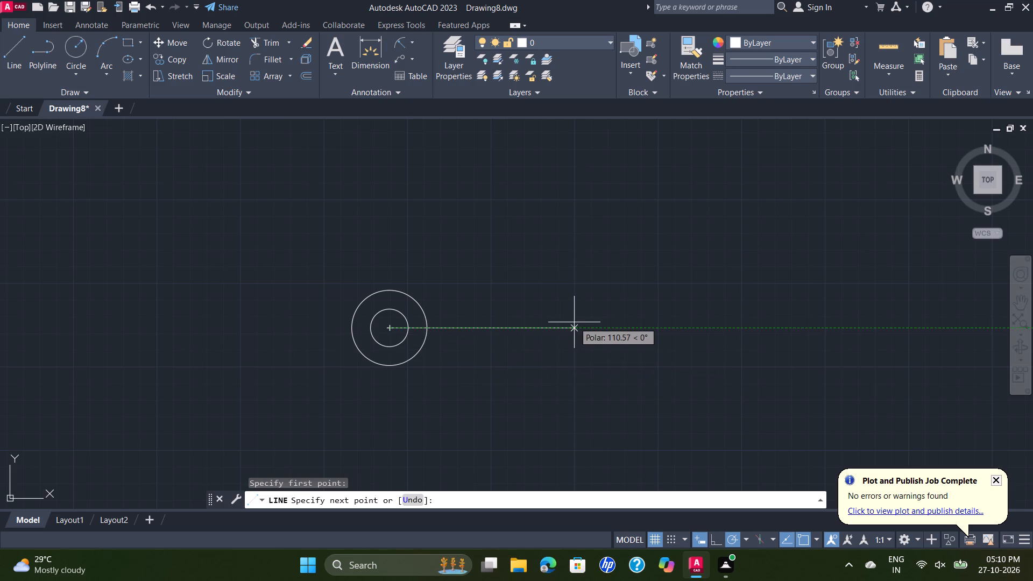
pyautogui.press('5')
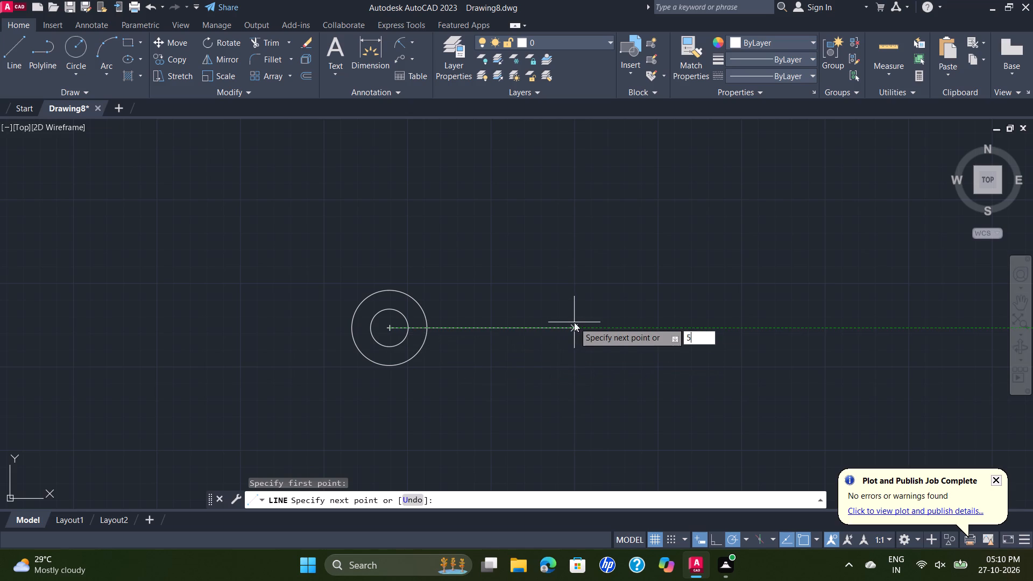
pyautogui.press('1')
pyautogui.press('Return')
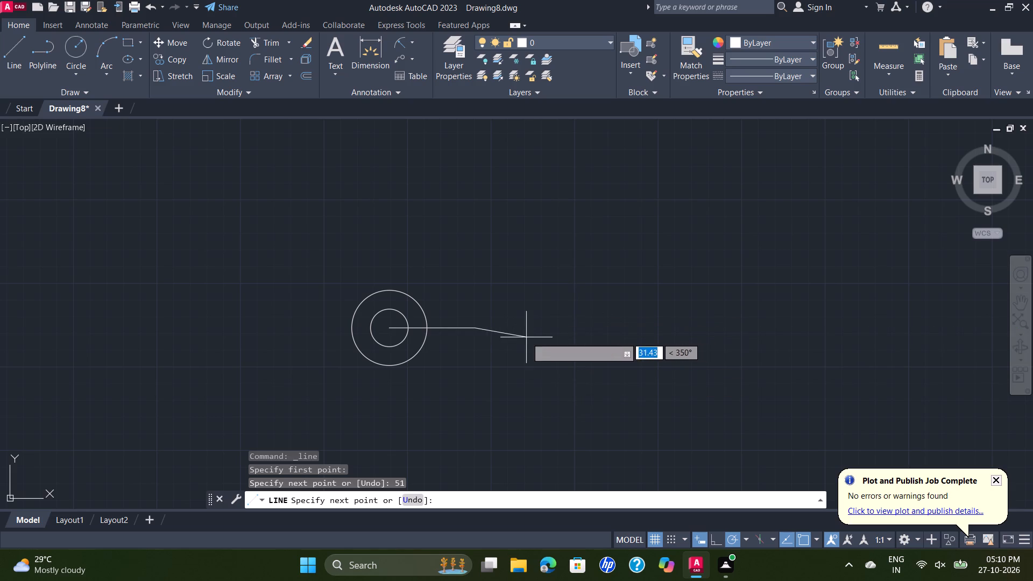
pyautogui.press('Escape')
# Draw a circle of radius 18 mm centred on the right end of the 51 mm line.
pyautogui.click(73, 41)
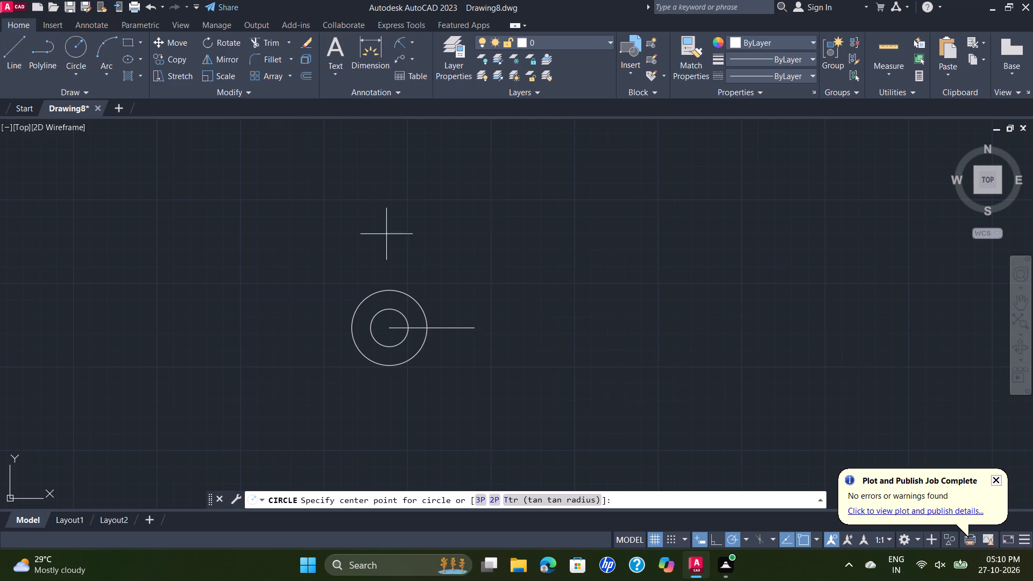
pyautogui.click(473, 329)
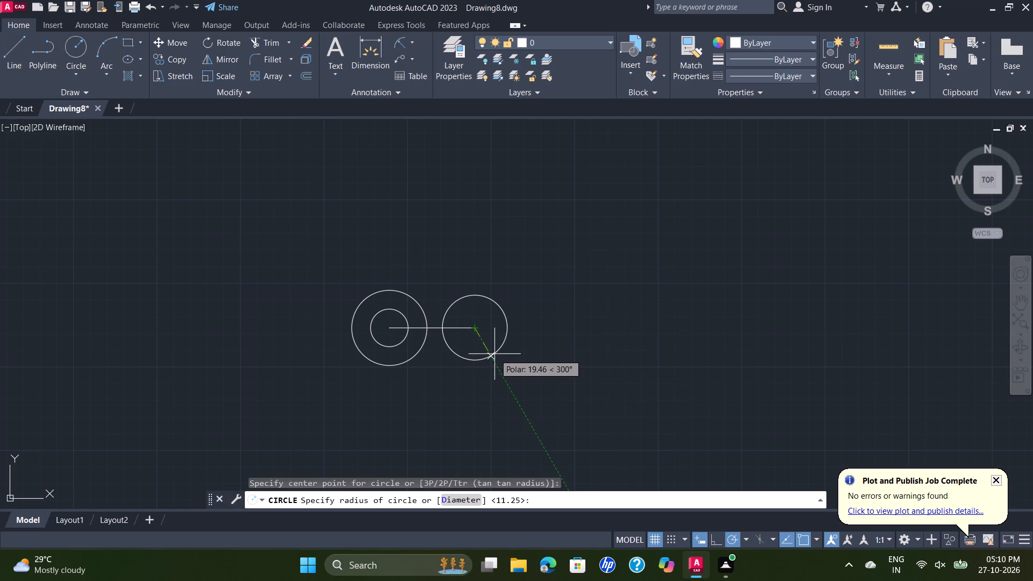
pyautogui.write('18')
pyautogui.press('Return')
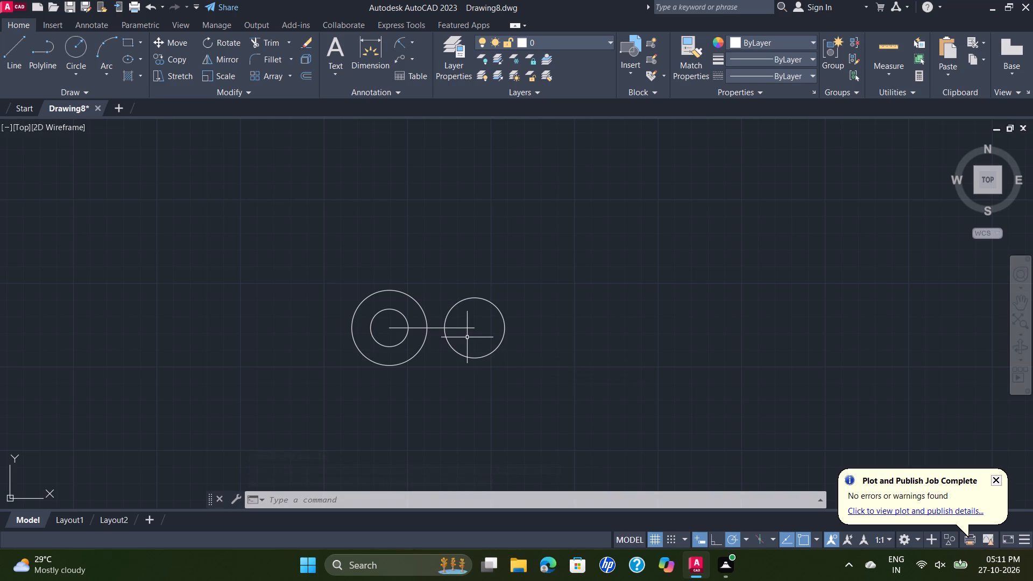
# Draw a concentric circle of diameter 16.5 mm inside the 18 mm radius circle.
pyautogui.press('space')
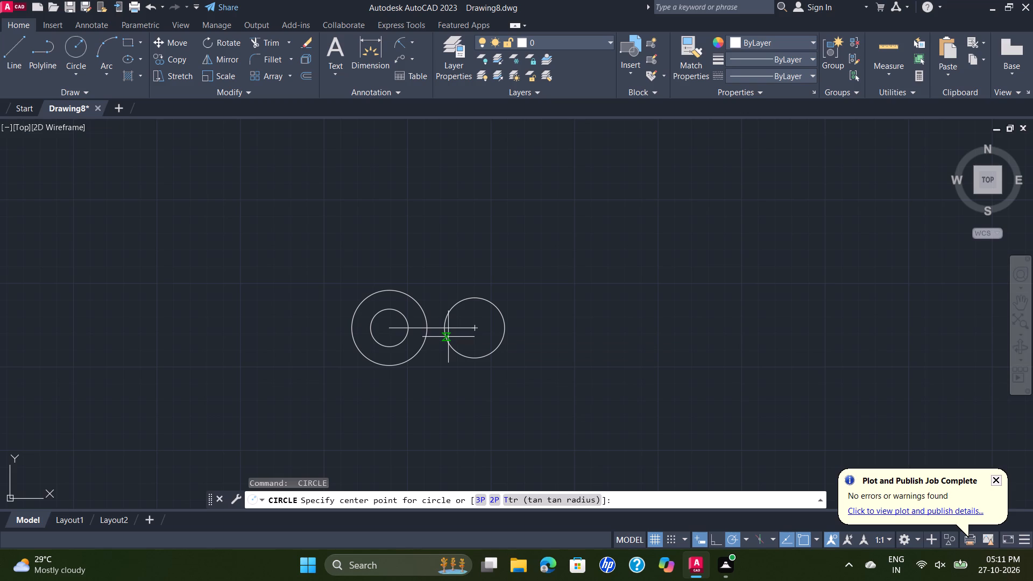
pyautogui.click(475, 331)
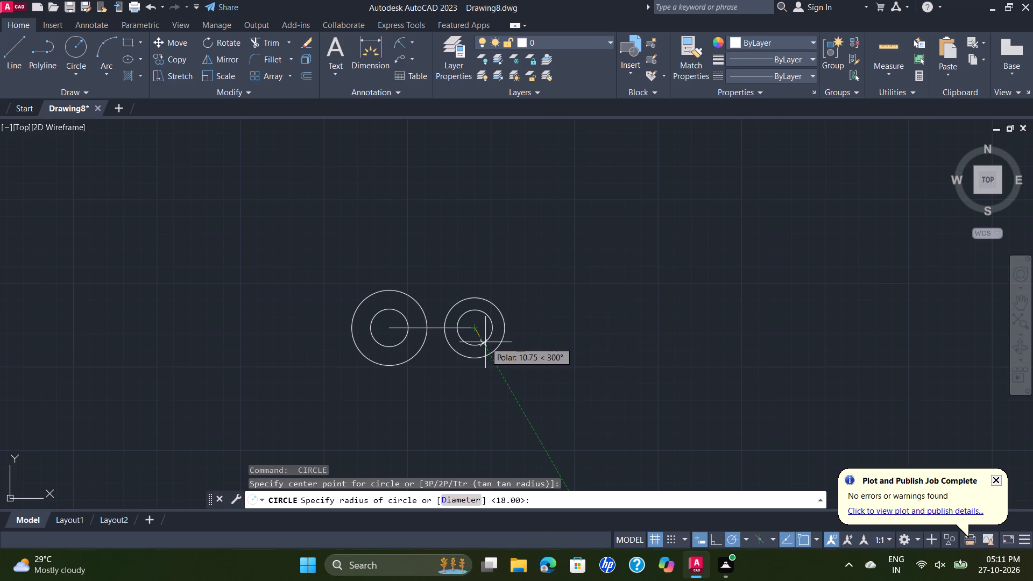
pyautogui.press('d')
pyautogui.press('Return')
pyautogui.write('16.5')
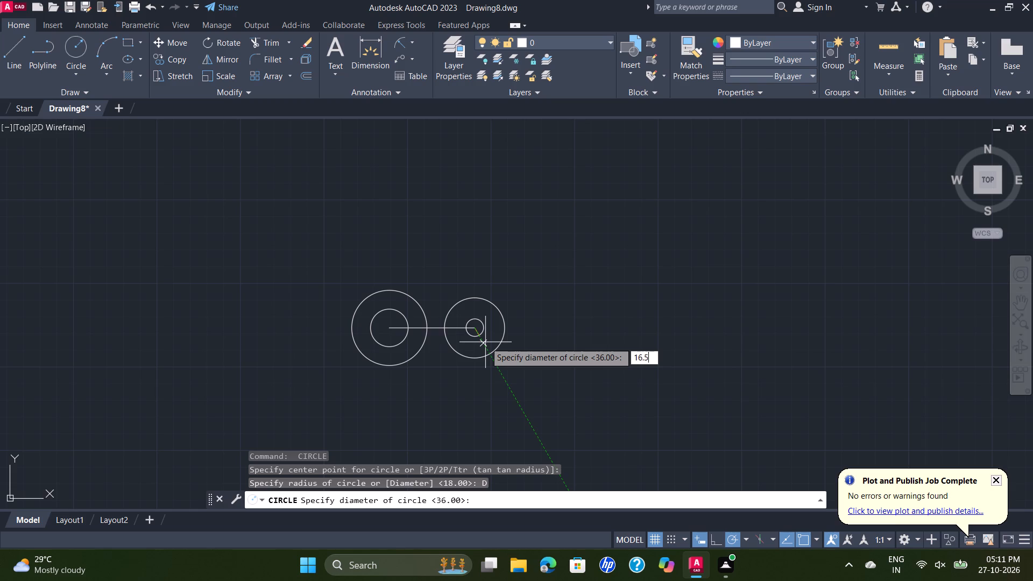
pyautogui.press('Return')
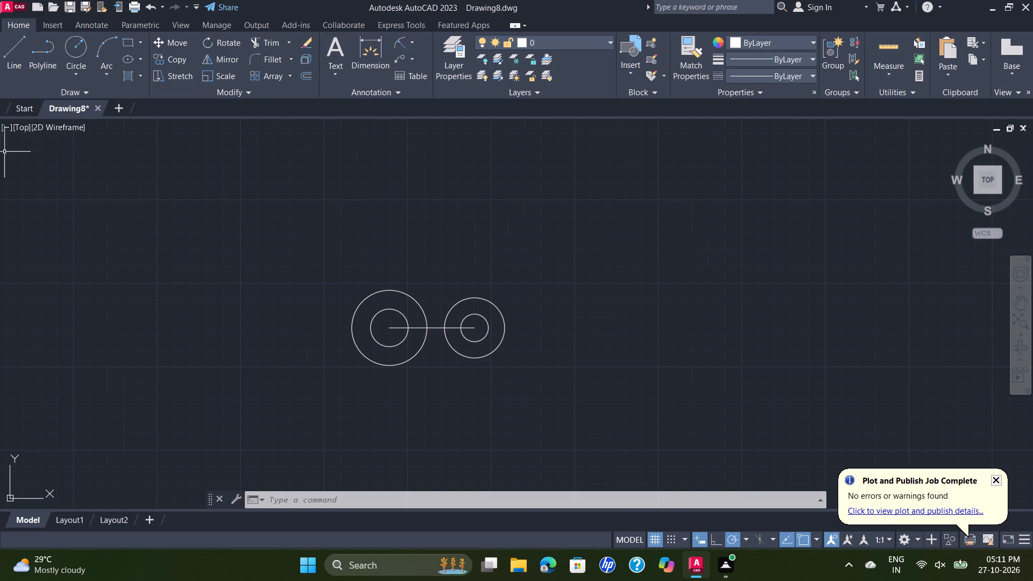
# Draw a line from the 18 mm radius circle's centre 31.5 mm to the right, continuing 54 mm vertically upward.
pyautogui.click(20, 56)
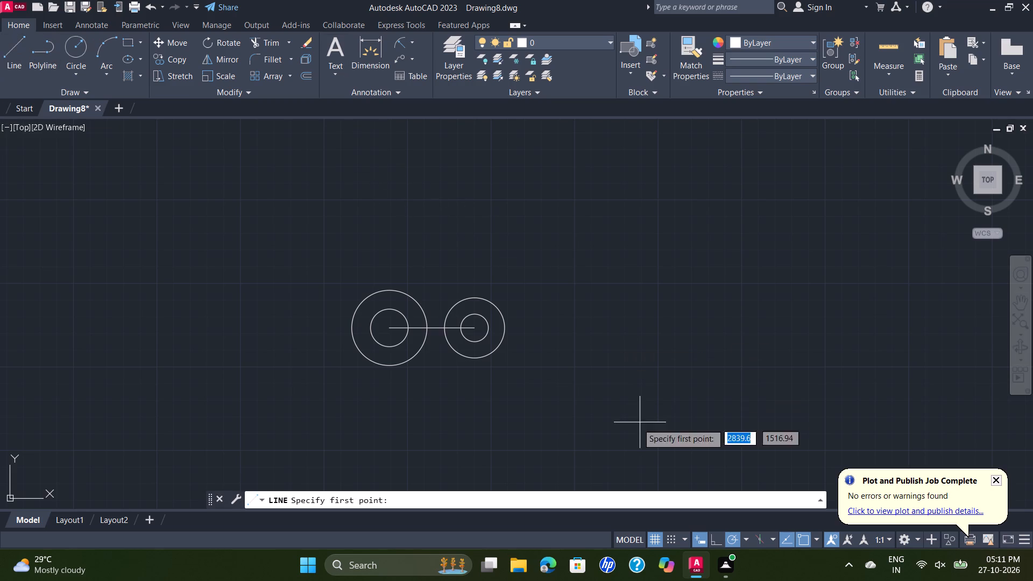
pyautogui.click(475, 324)
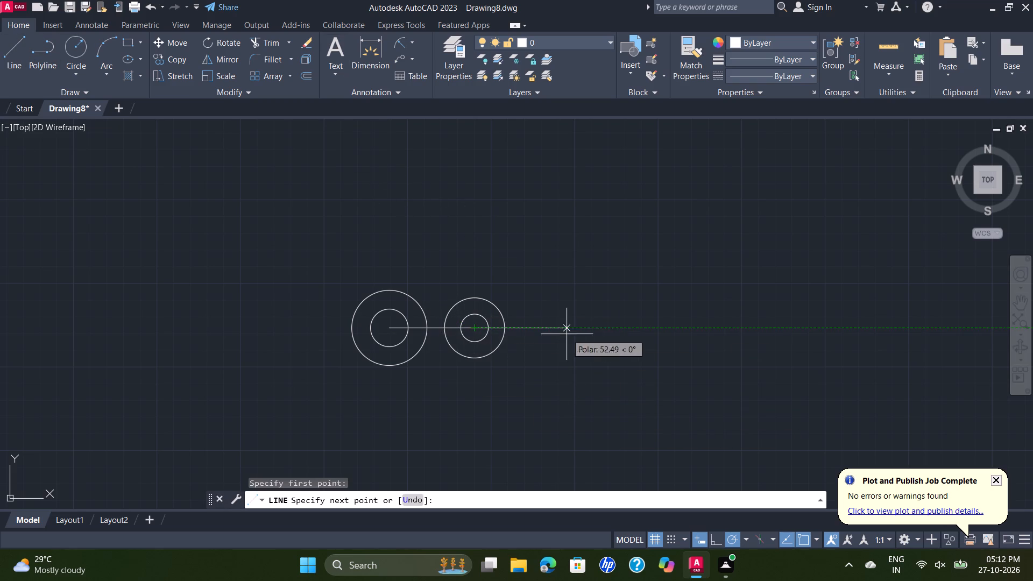
pyautogui.press('3')
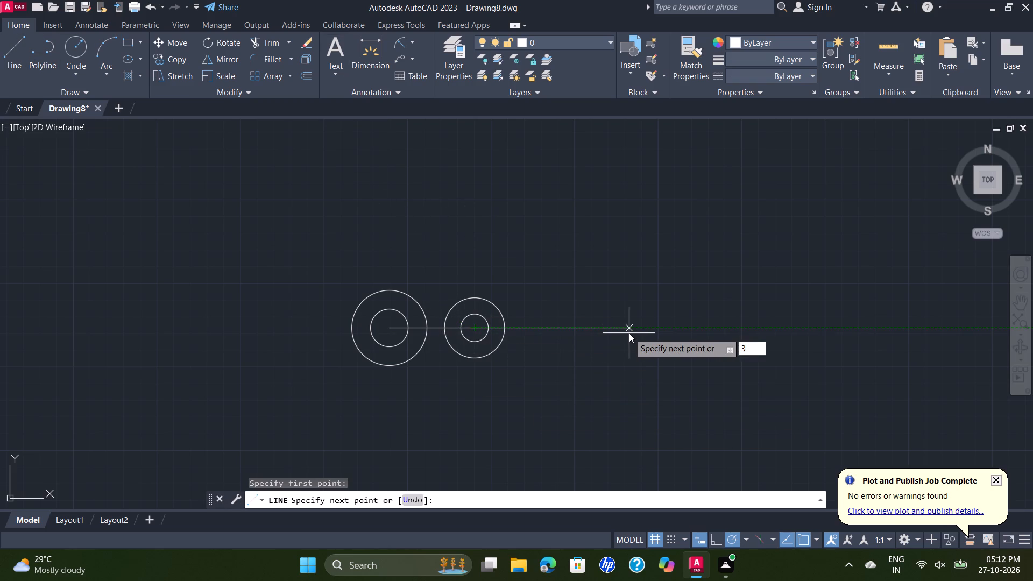
pyautogui.write('1.5')
pyautogui.press('Return')
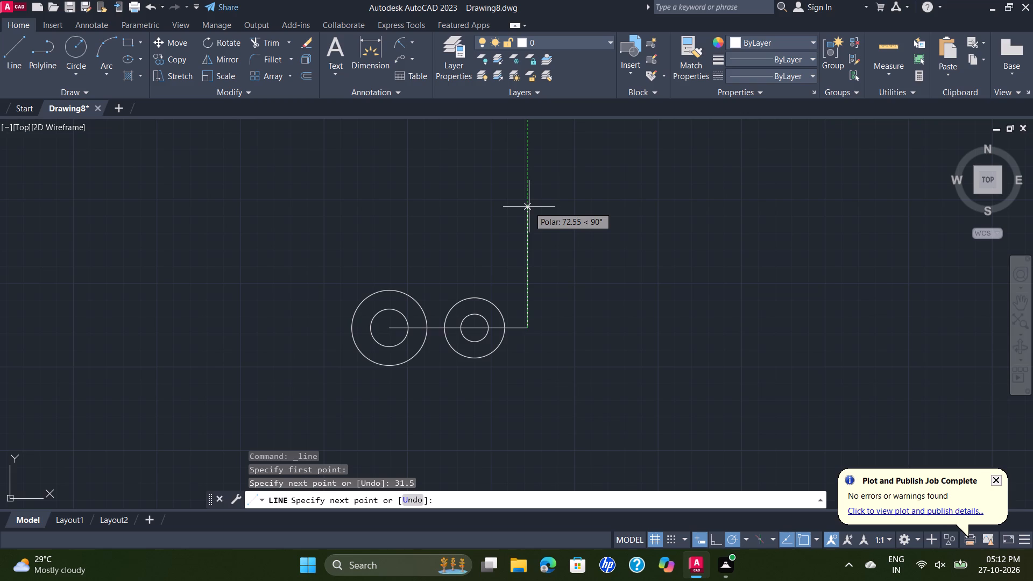
pyautogui.write('54')
pyautogui.press('Return')
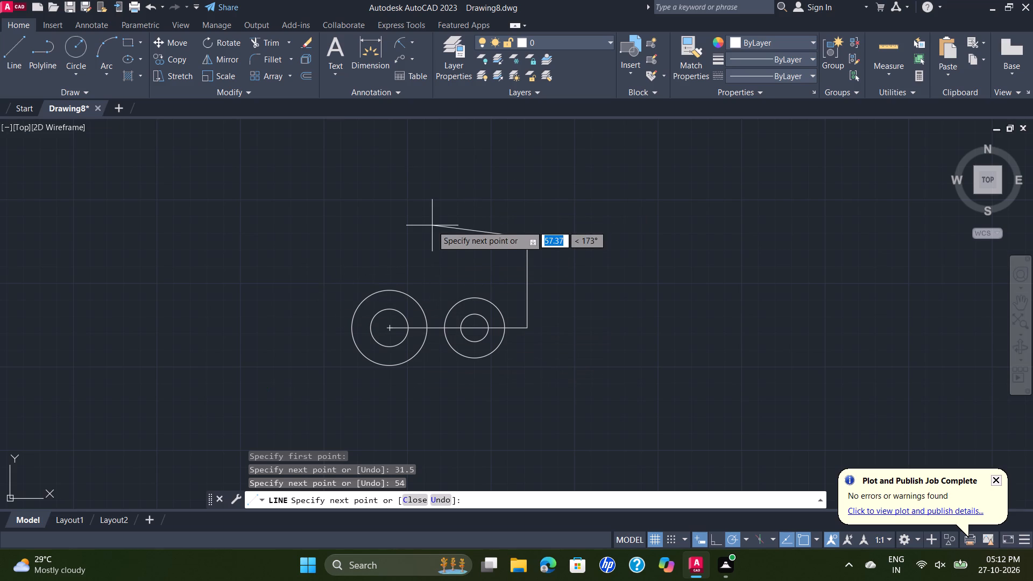
pyautogui.press('Escape')
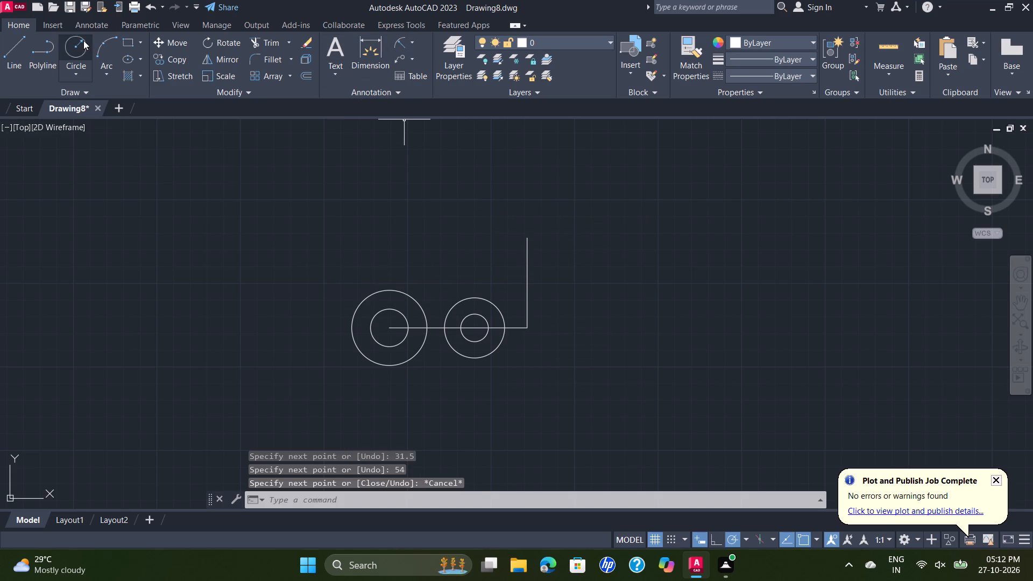
# Draw a circle of diameter 25.5 mm centred on the top end of the 54 mm vertical line.
pyautogui.click(83, 40)
pyautogui.click(527, 237)
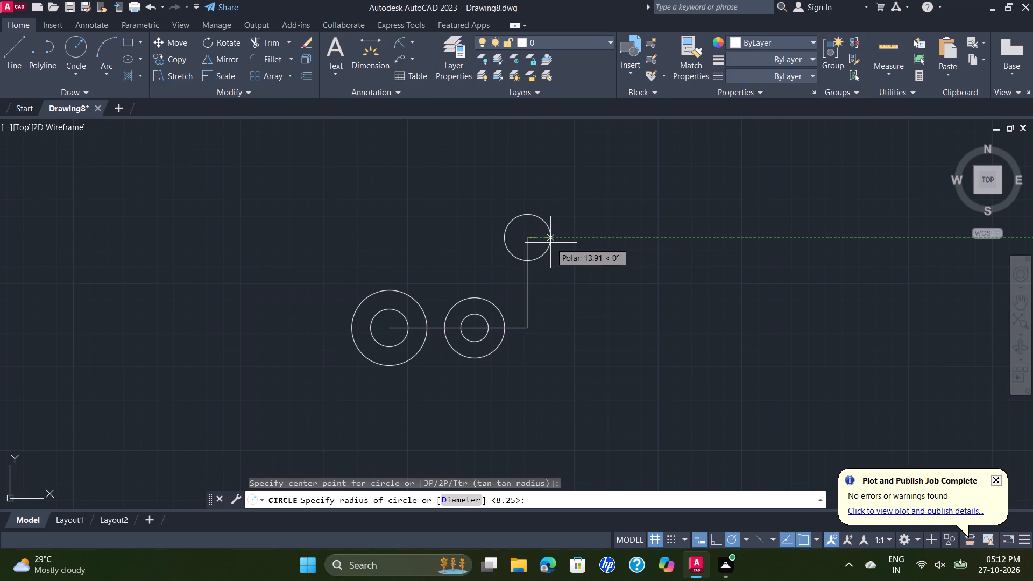
pyautogui.press('d')
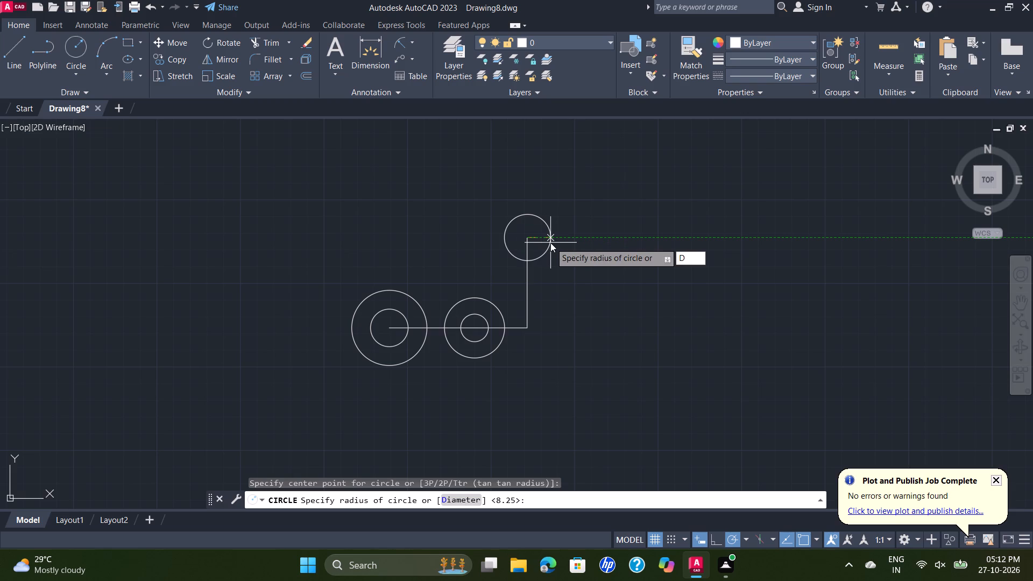
pyautogui.press('Return')
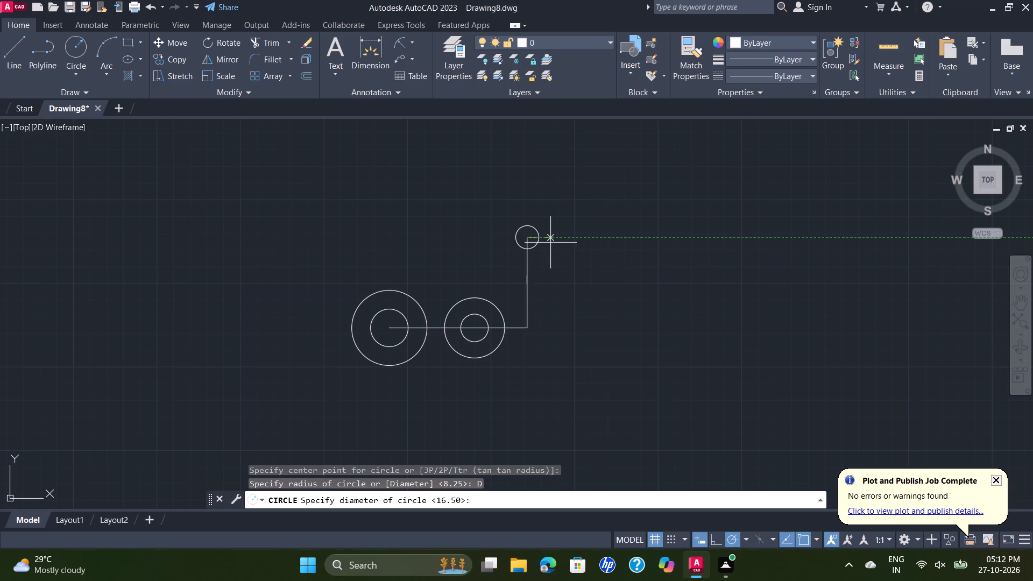
pyautogui.write('25.5')
pyautogui.press('Return')
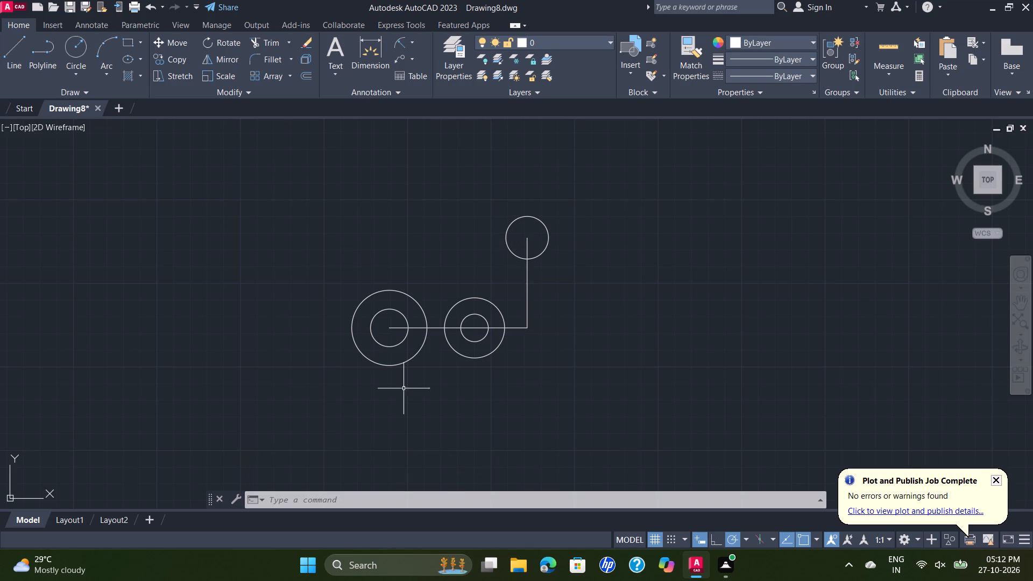
# Draw a concentric circle of diameter 16.5 mm inside the 25.5 mm circle.
pyautogui.press('v')
pyautogui.press('Escape')
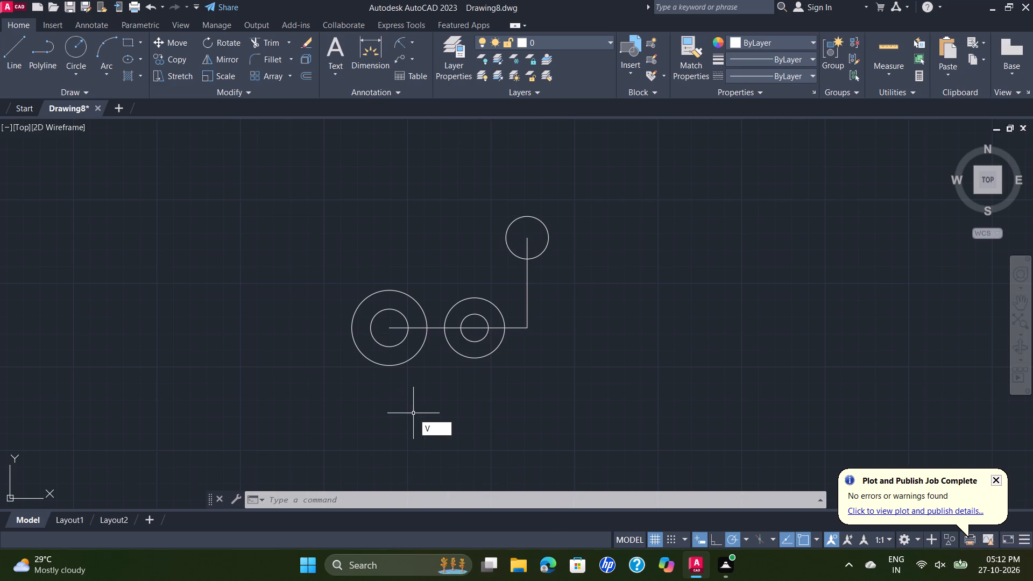
pyautogui.press('space')
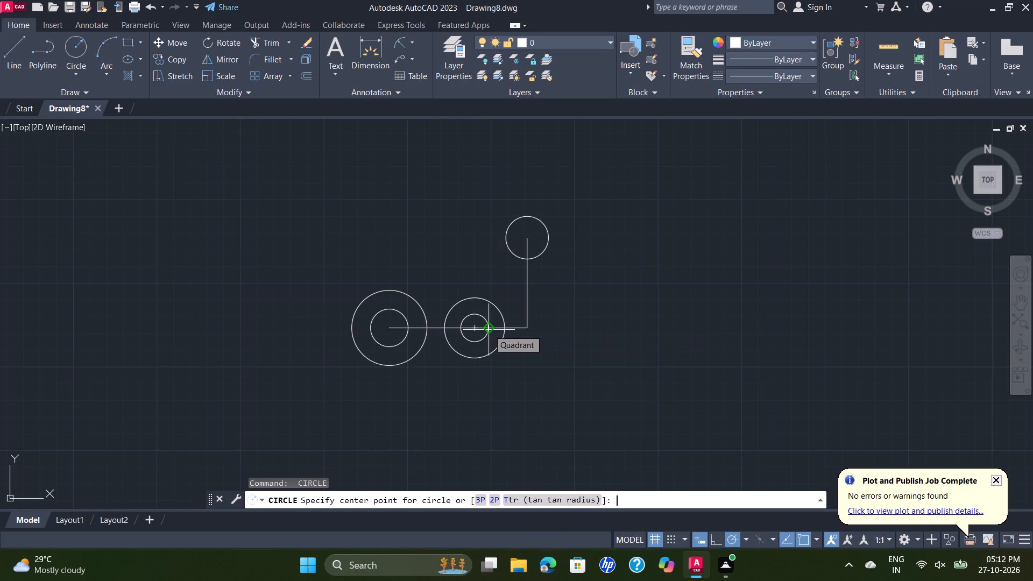
pyautogui.click(530, 235)
pyautogui.press('d')
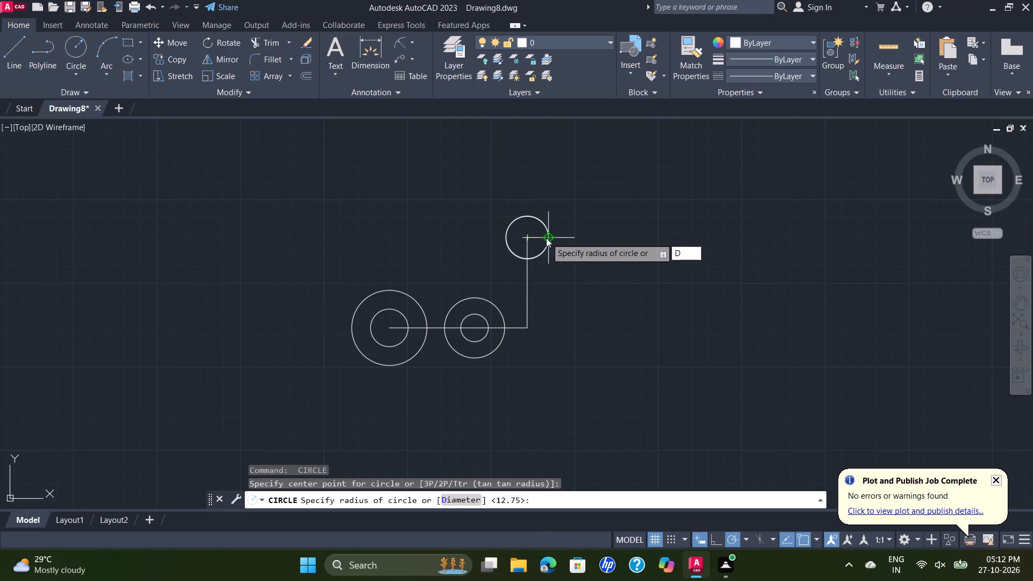
pyautogui.press('Return')
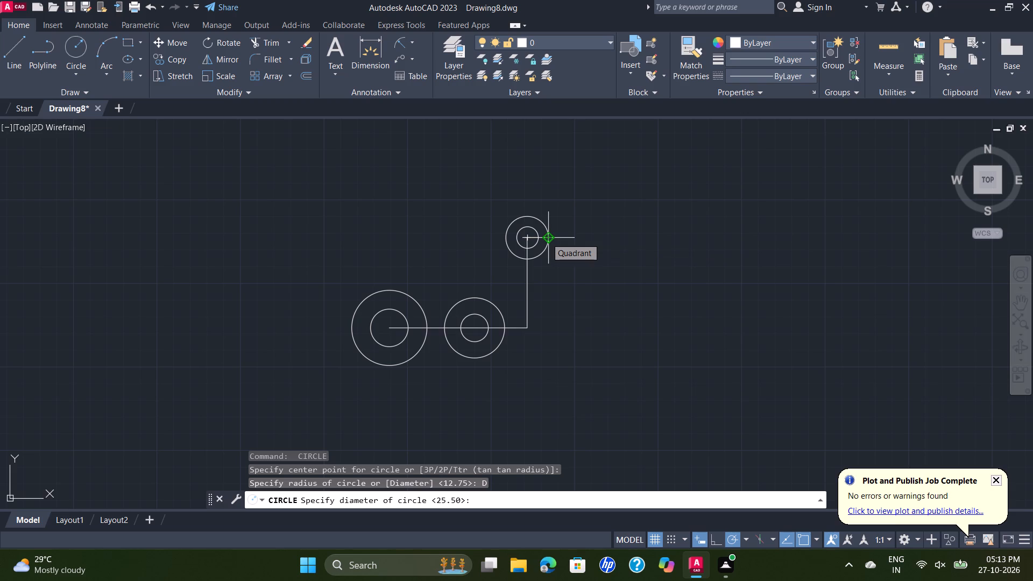
pyautogui.write('16.5')
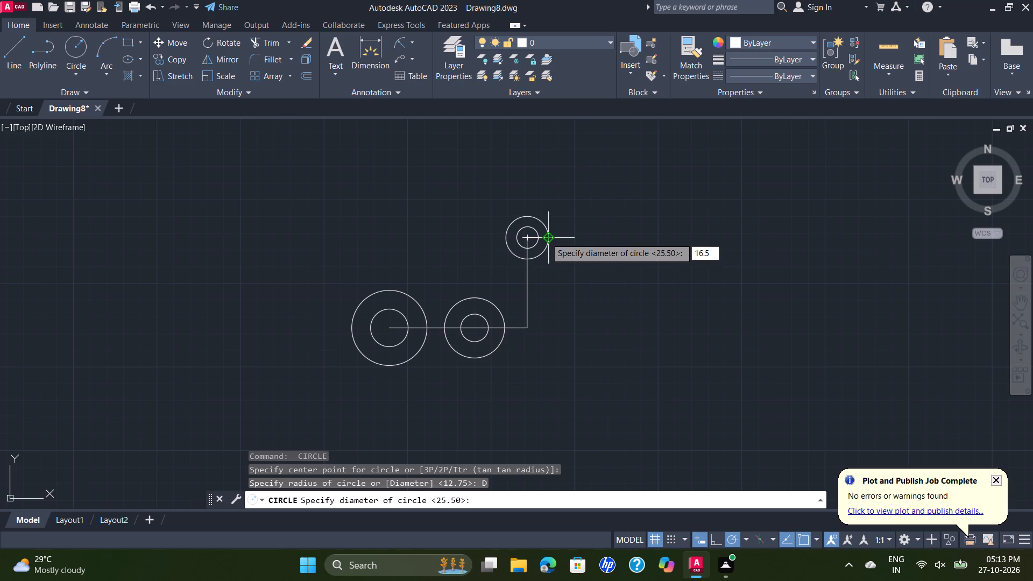
pyautogui.press('Return')
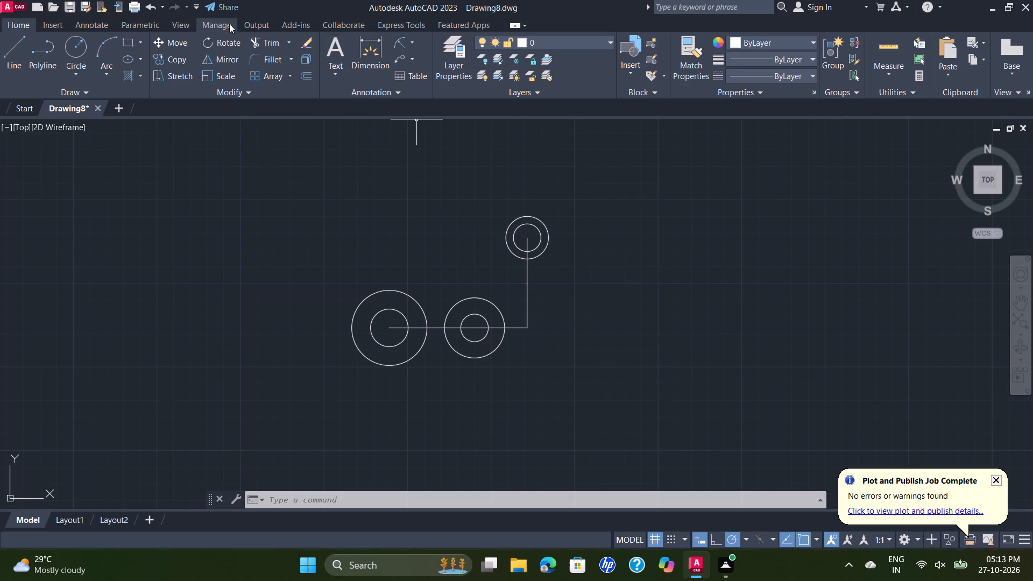
# Draw a 123 mm vertical line upward from the centre of the 45 mm circle.
pyautogui.click(10, 59)
pyautogui.click(388, 328)
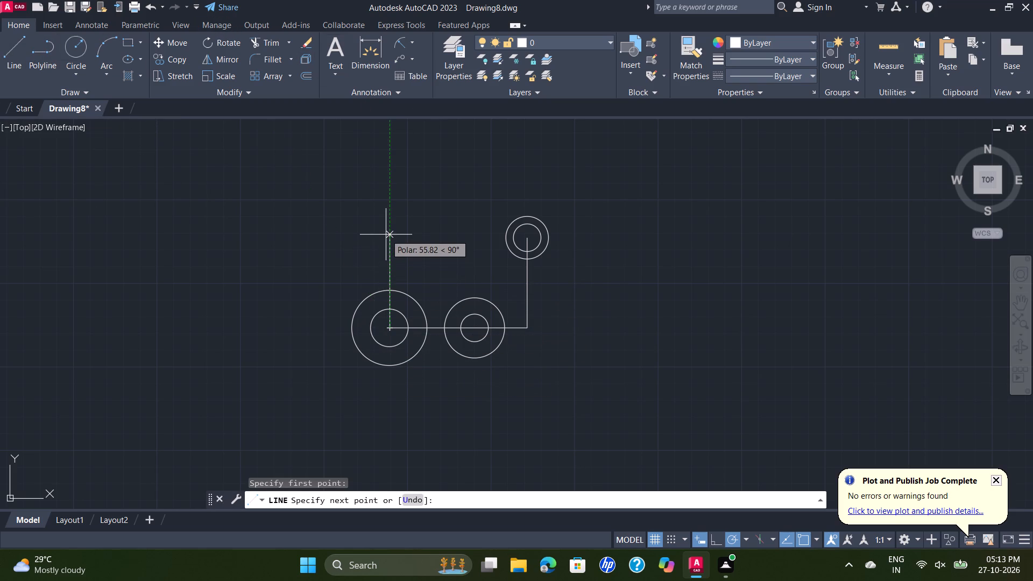
pyautogui.write('12')
pyautogui.press('3')
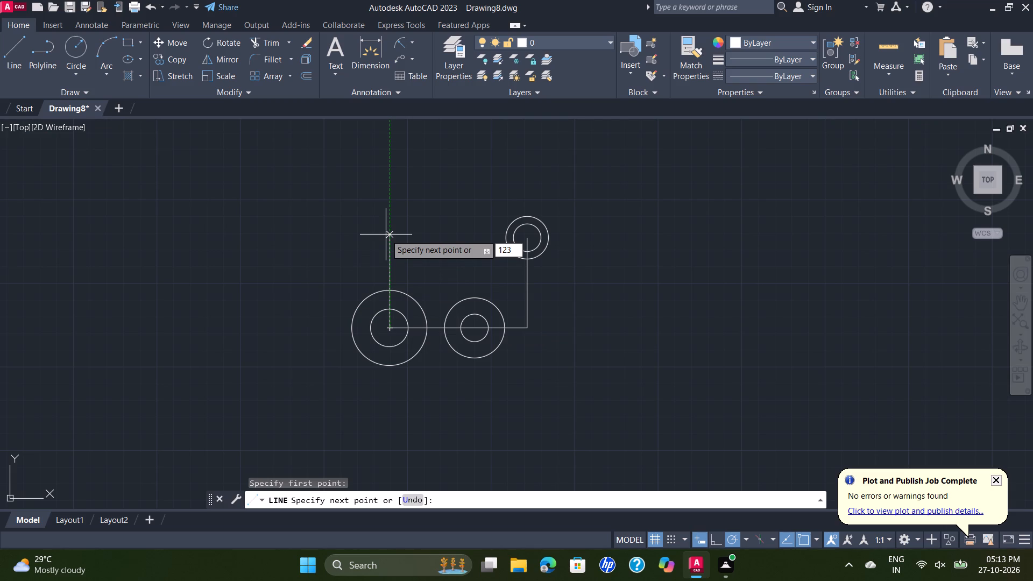
pyautogui.press('Return')
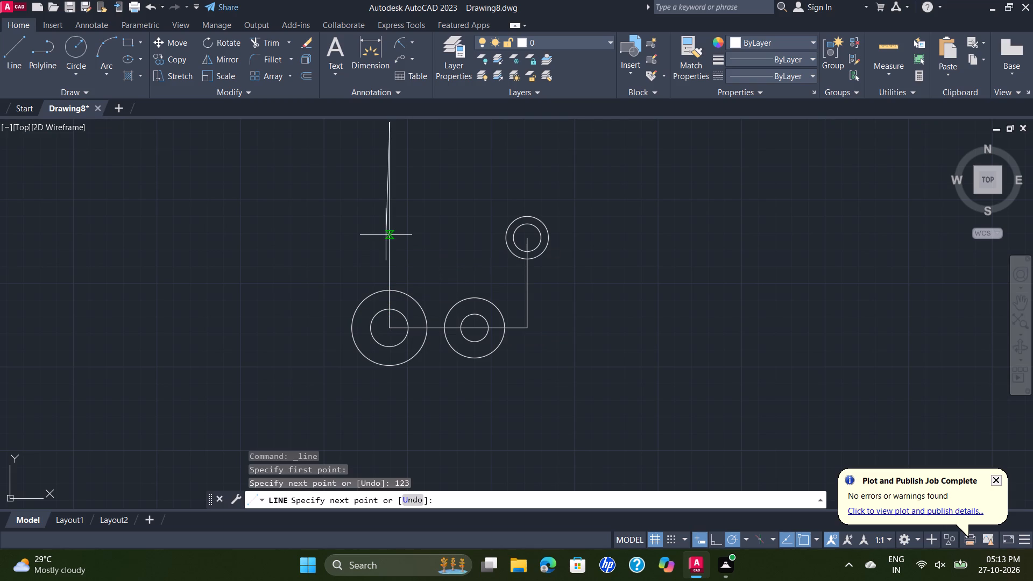
pyautogui.scroll(-2, 419, 218)
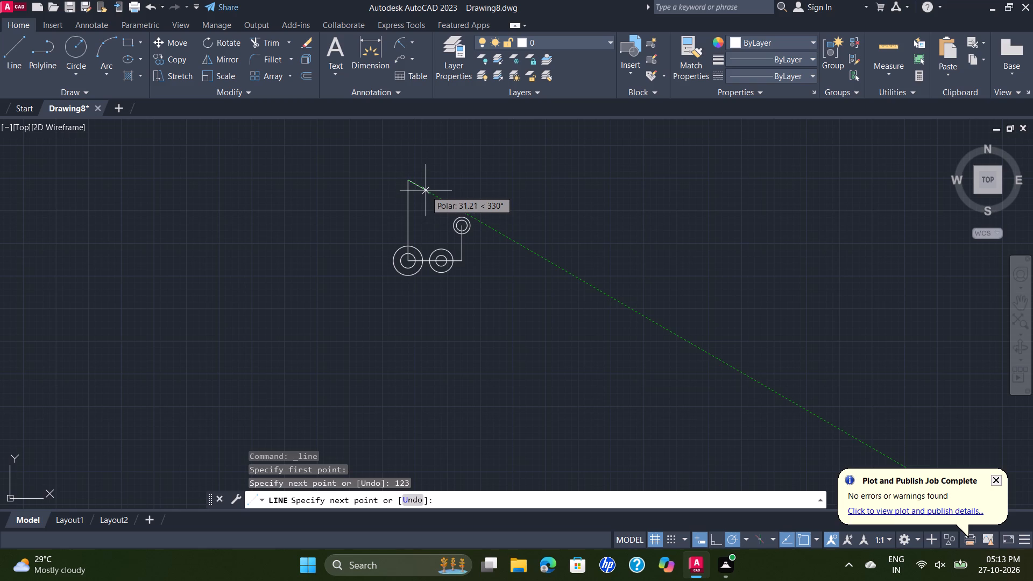
pyautogui.press('Escape')
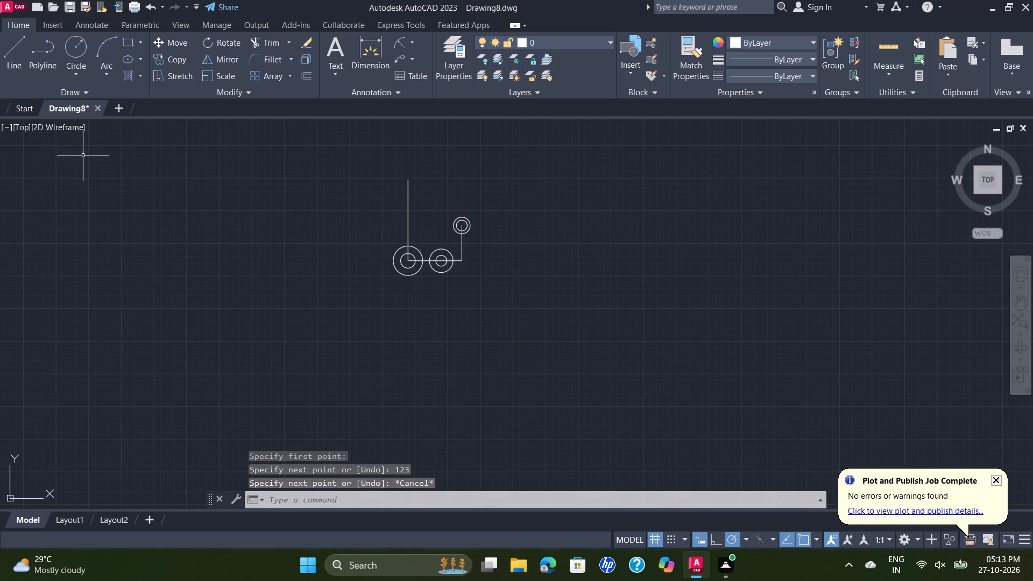
# Draw a circle of radius 15 mm centred on the top end of the 123 mm vertical line.
pyautogui.click(76, 52)
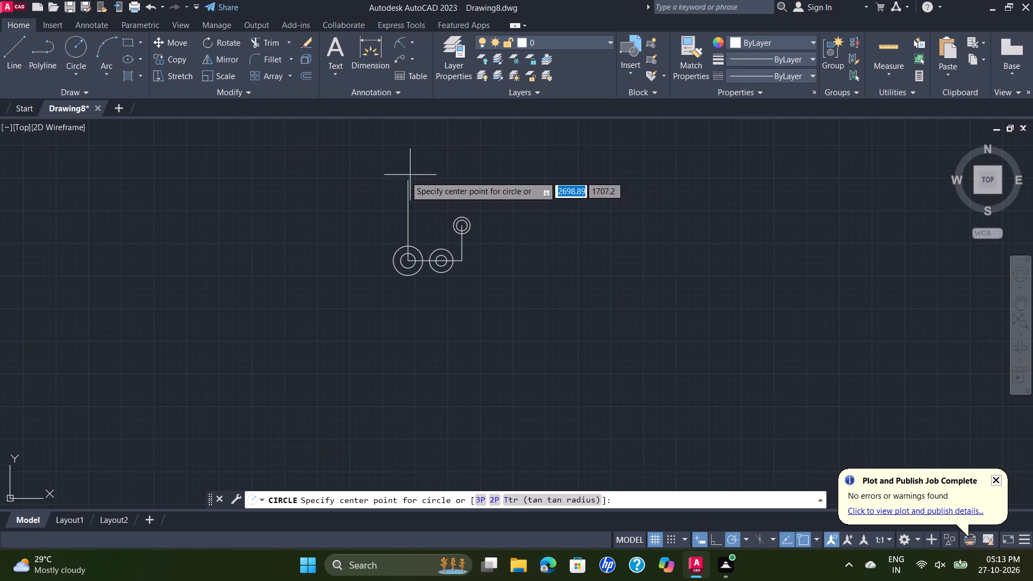
pyautogui.click(411, 181)
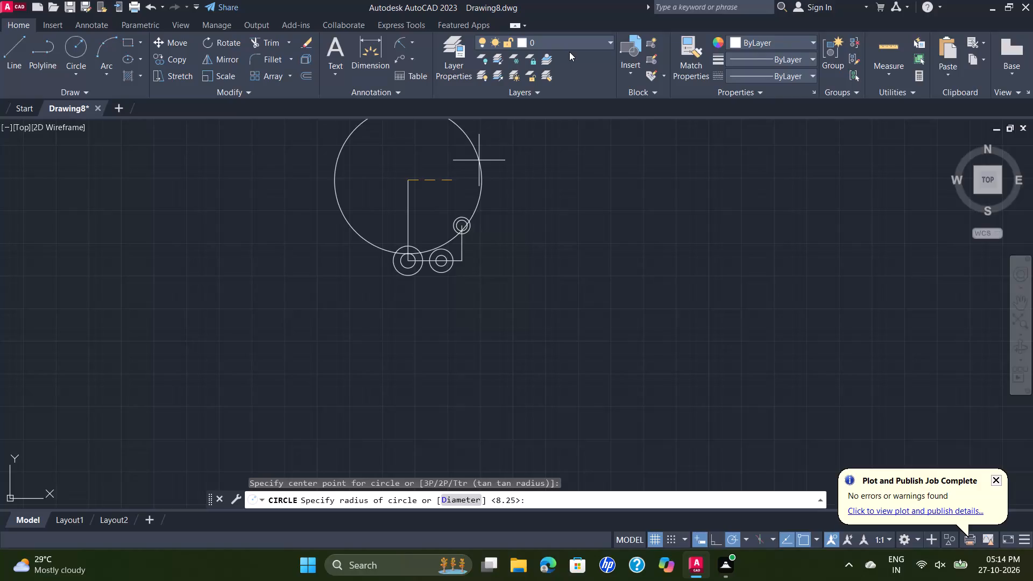
pyautogui.write('15')
pyautogui.press('Return')
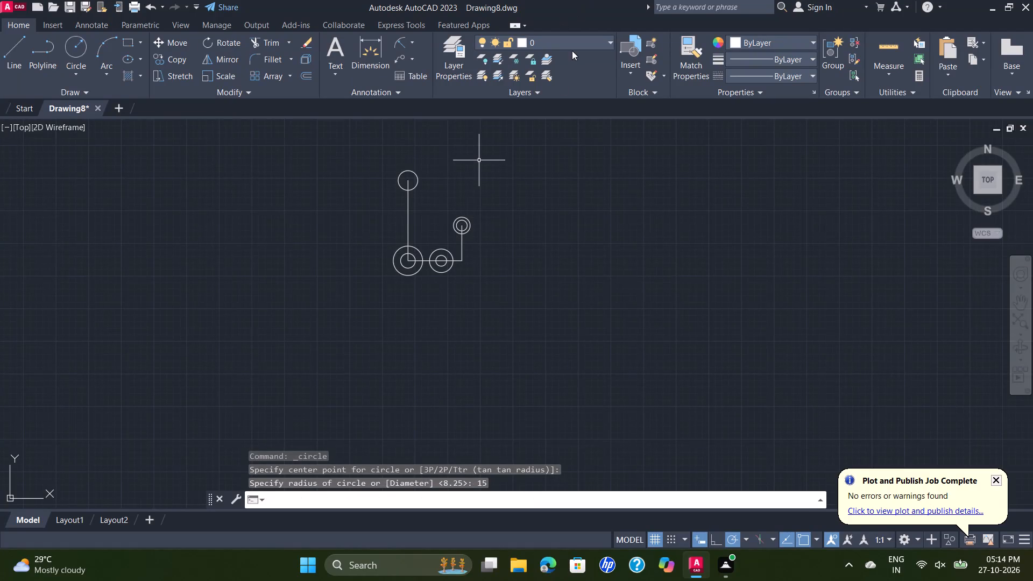
# Draw a concentric circle of diameter 16.5 mm inside the 15 mm radius circle.
pyautogui.scroll(1, 437, 255)
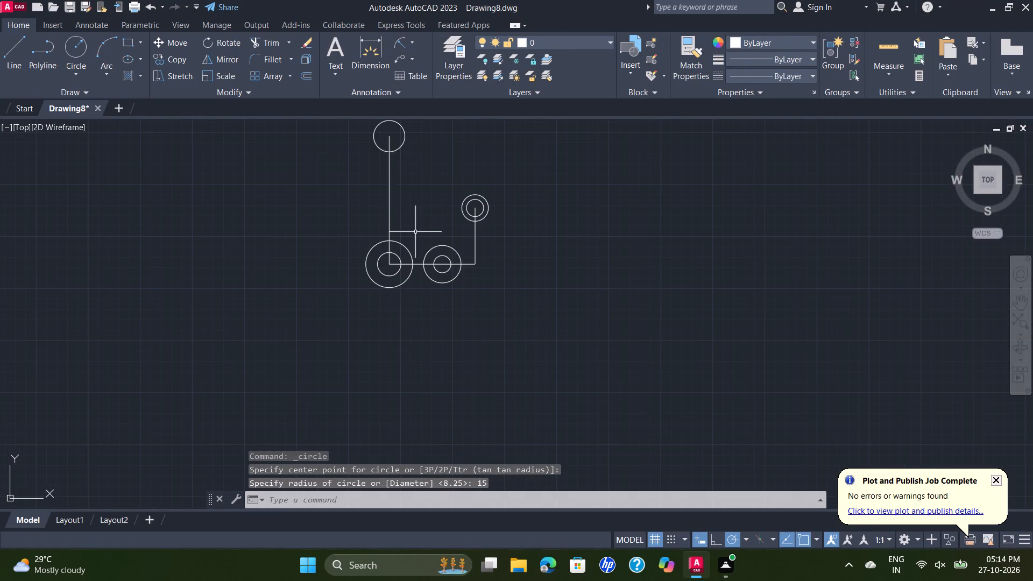
pyautogui.scroll(1, 395, 153)
pyautogui.moveTo(395, 153); pyautogui.dragTo(381, 231, button='middle')
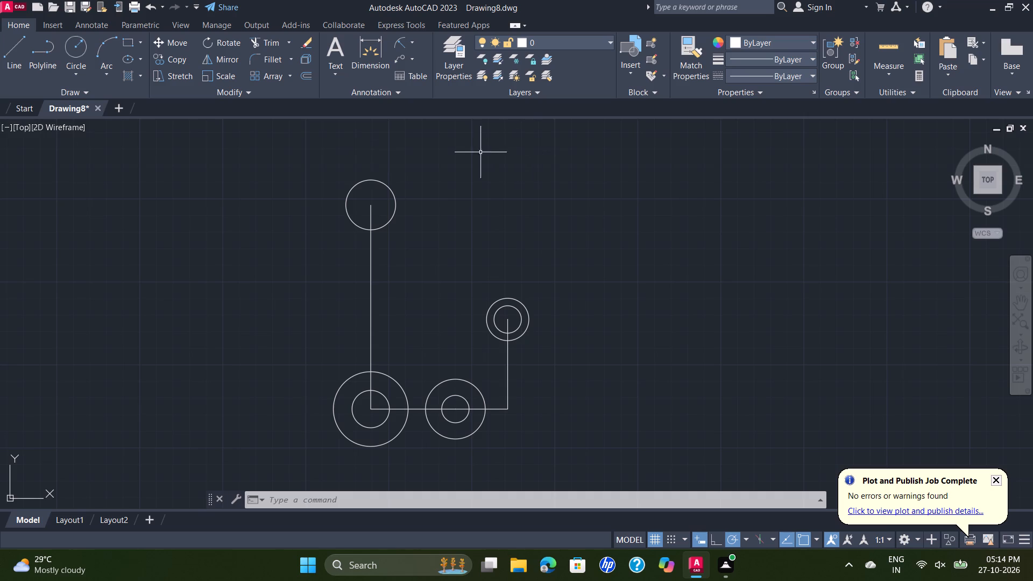
pyautogui.press('space')
pyautogui.click(369, 205)
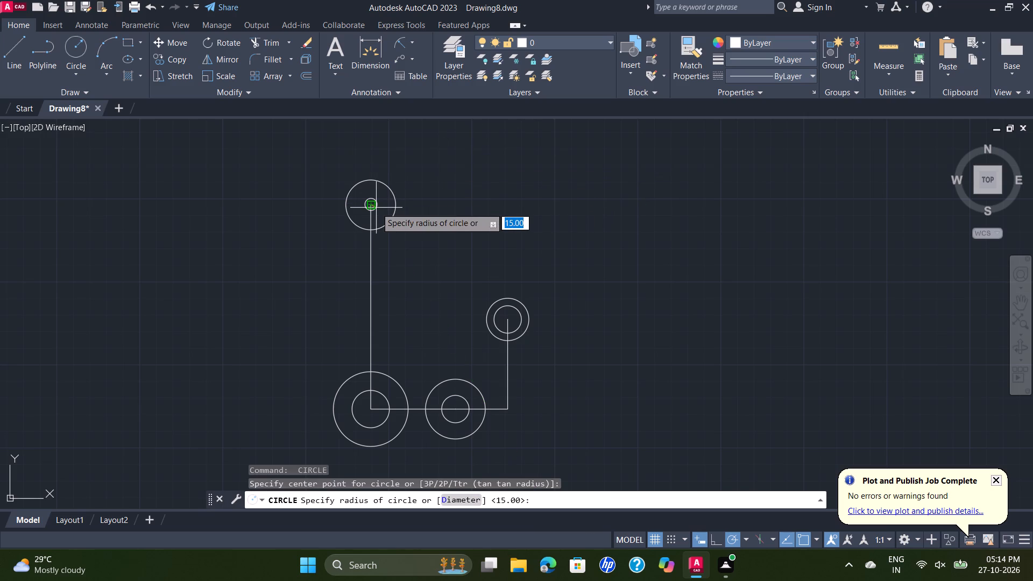
pyautogui.press('d')
pyautogui.press('Return')
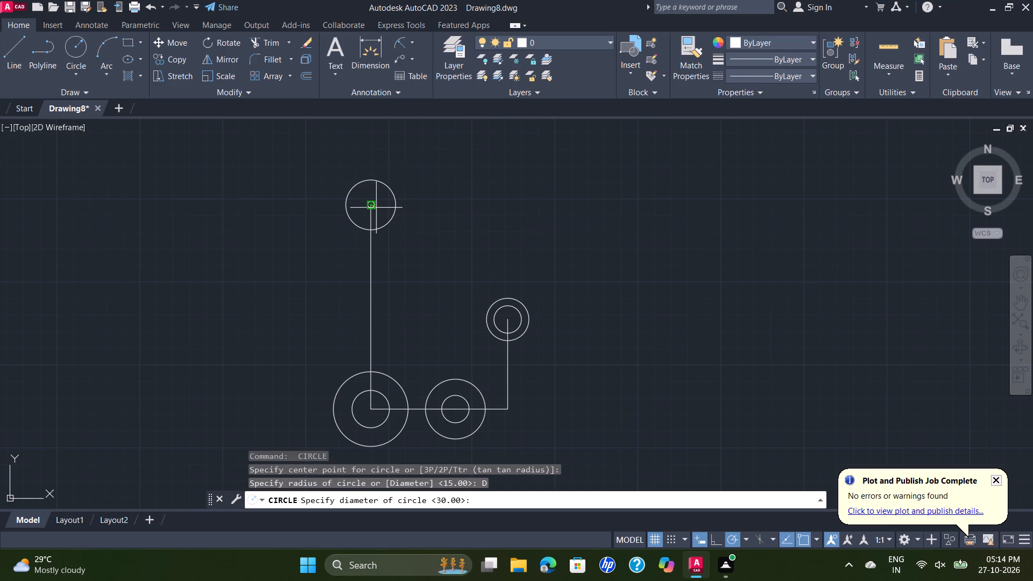
pyautogui.write('16.5')
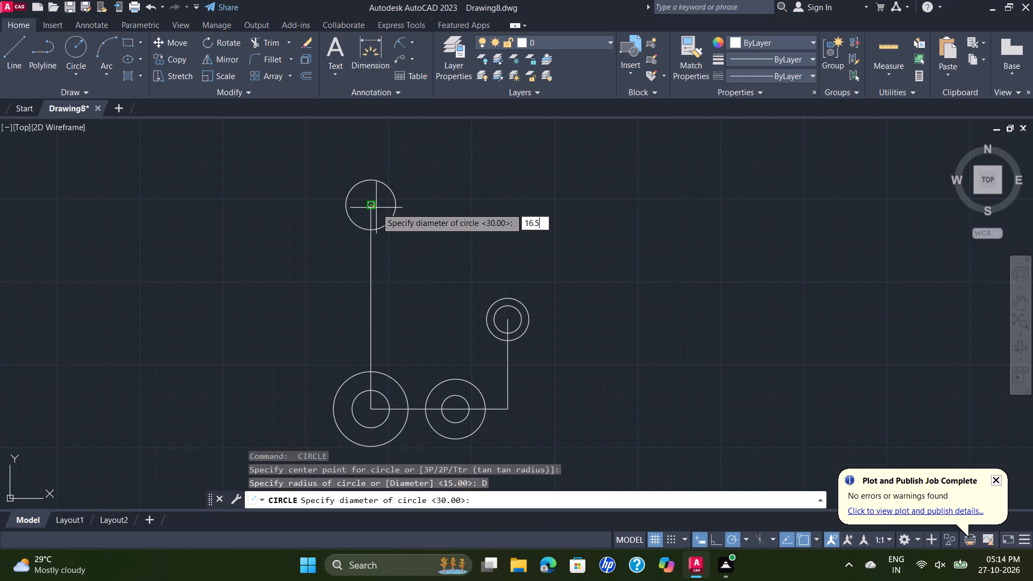
pyautogui.press('Return')
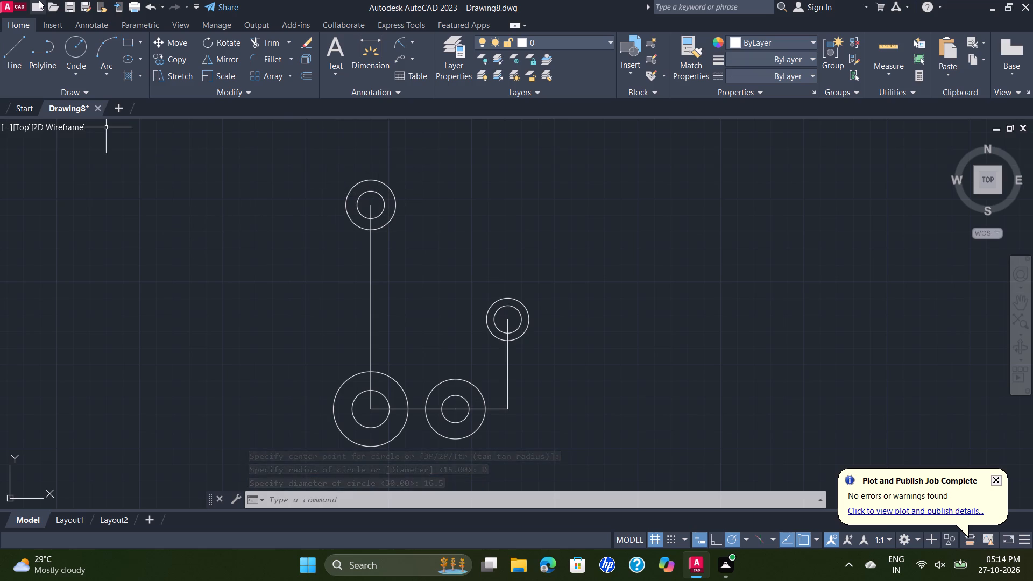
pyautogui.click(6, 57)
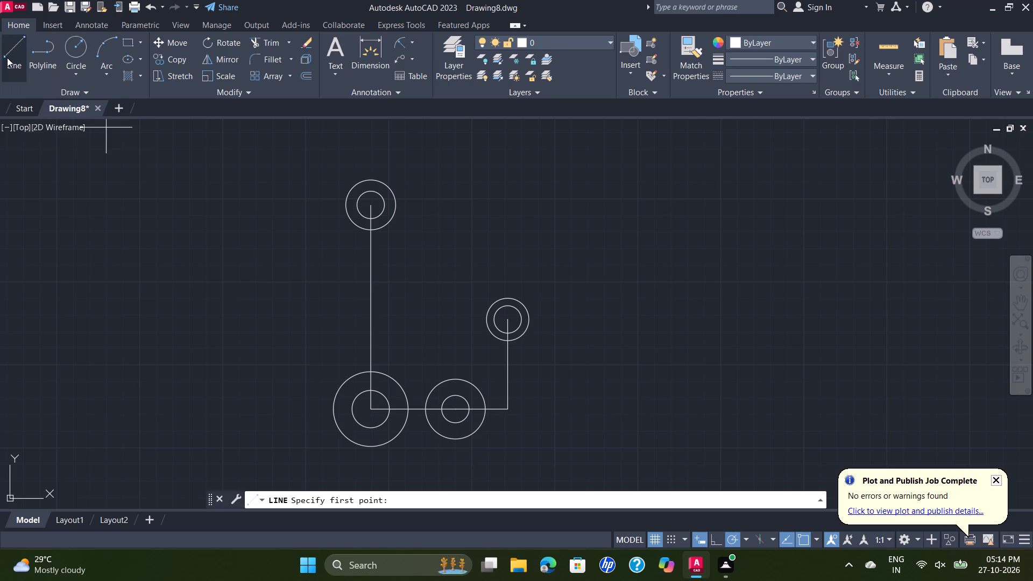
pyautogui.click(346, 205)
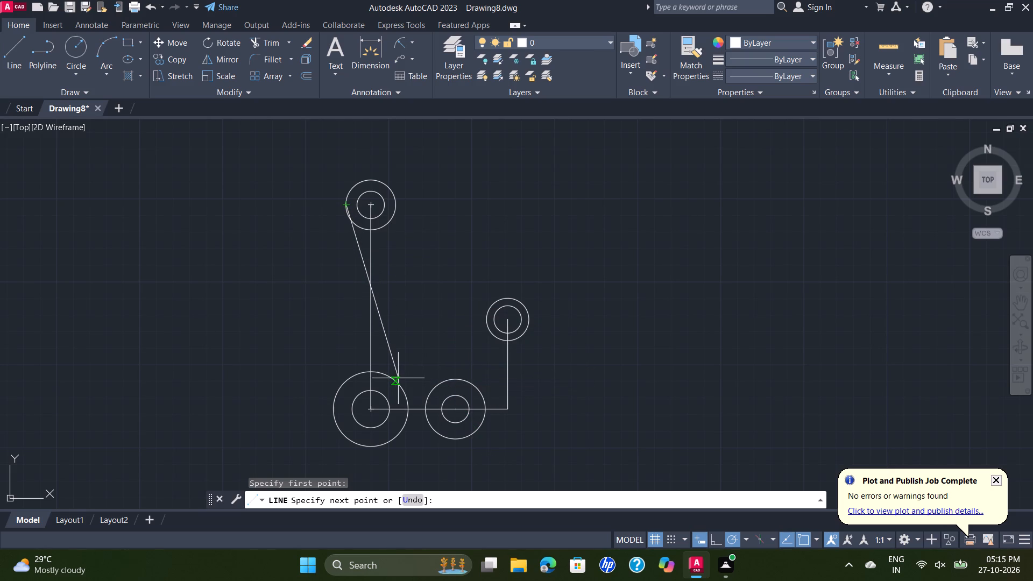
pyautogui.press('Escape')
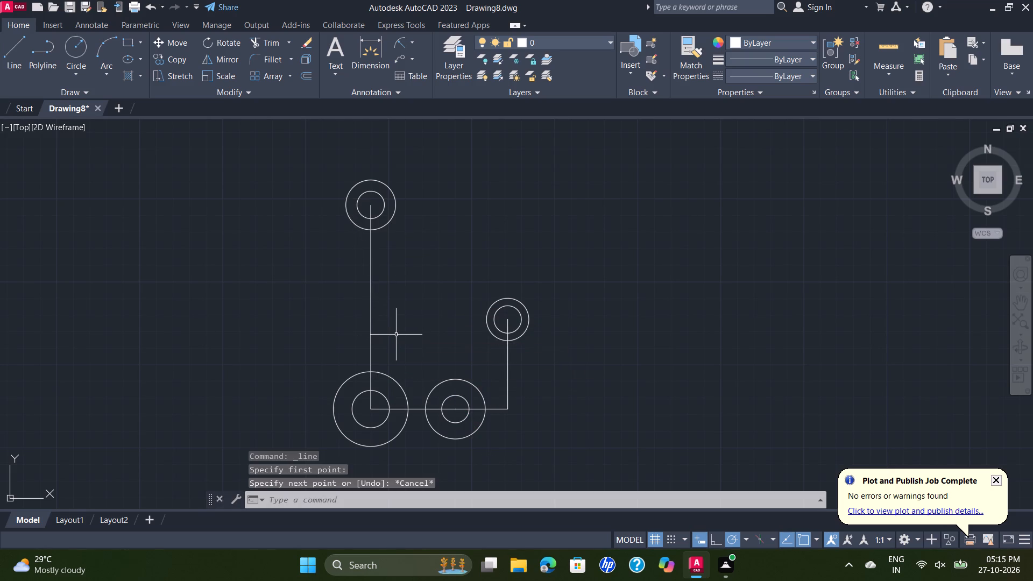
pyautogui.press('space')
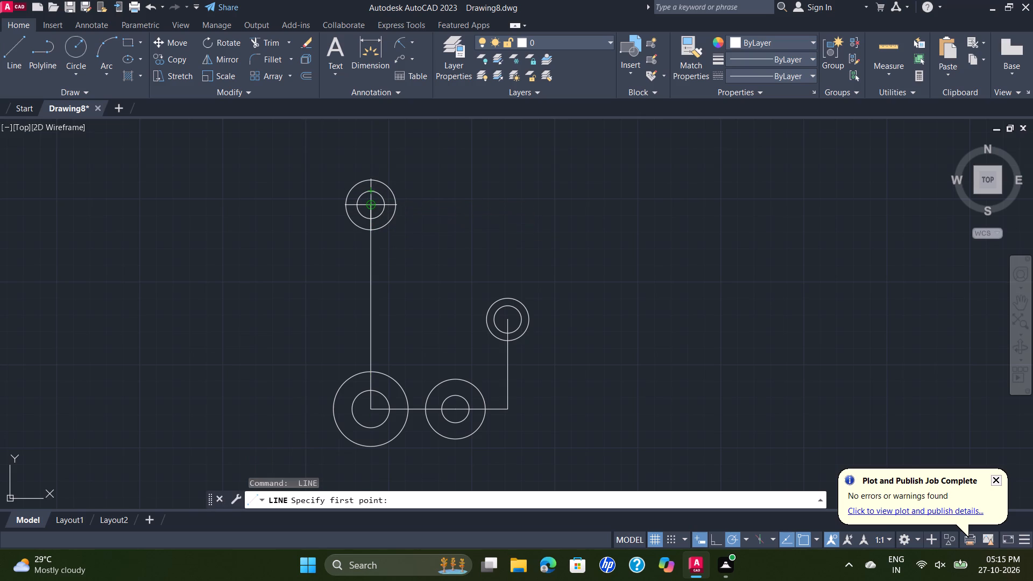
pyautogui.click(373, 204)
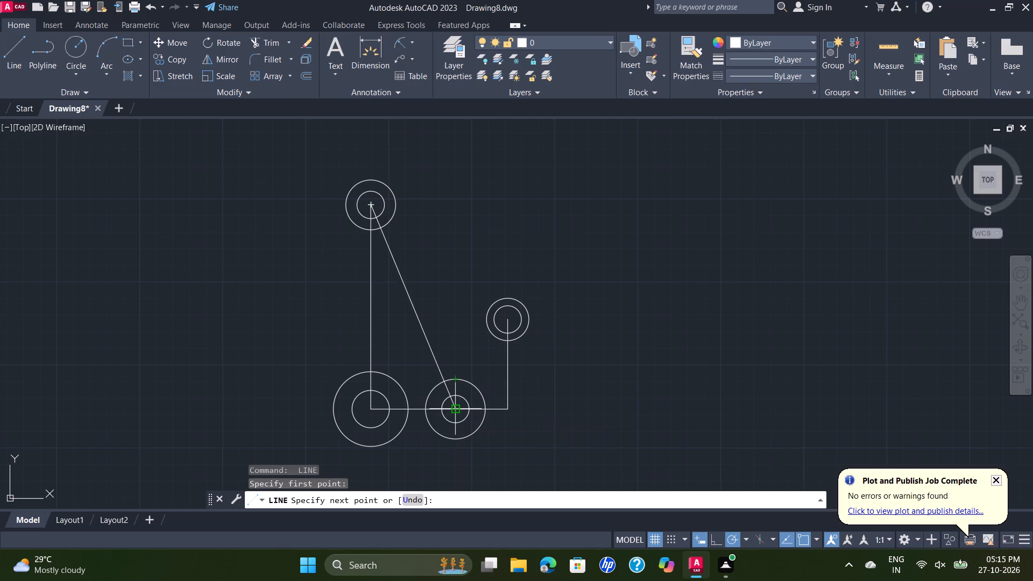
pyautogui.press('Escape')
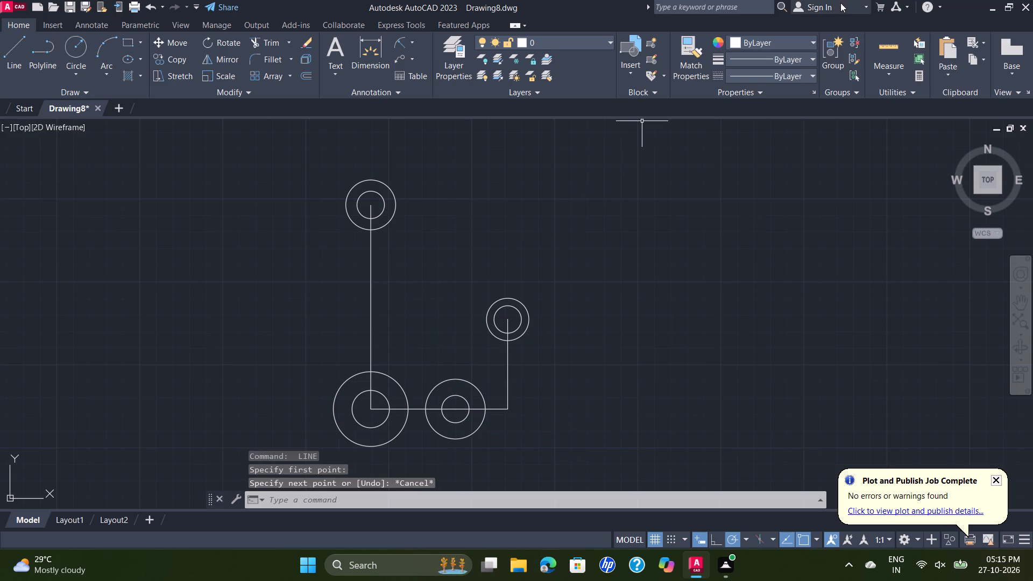
# Load the ACAD_ISO02W100 (ISO dash) linetype into the drawing.
pyautogui.click(813, 74)
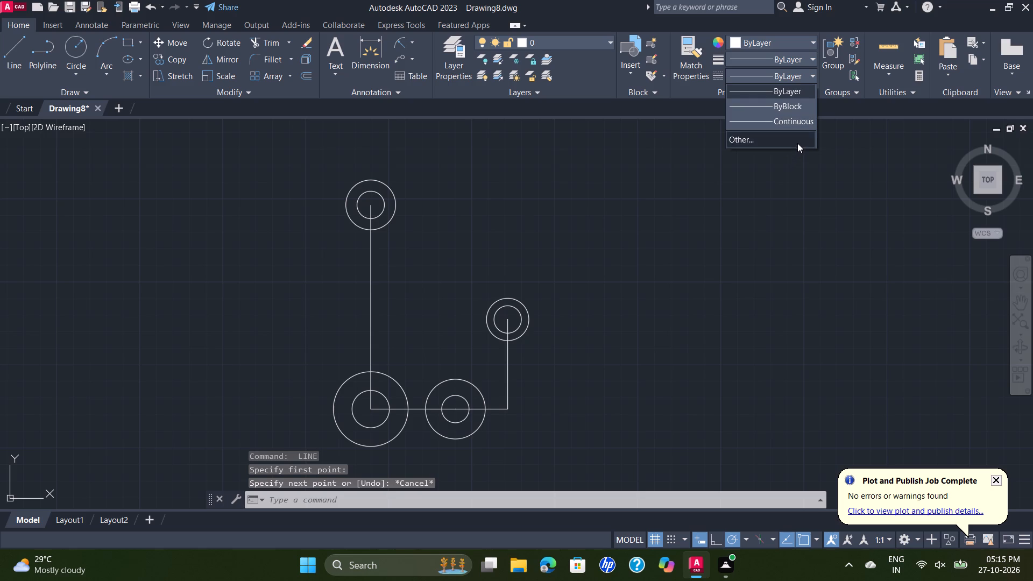
pyautogui.click(801, 141)
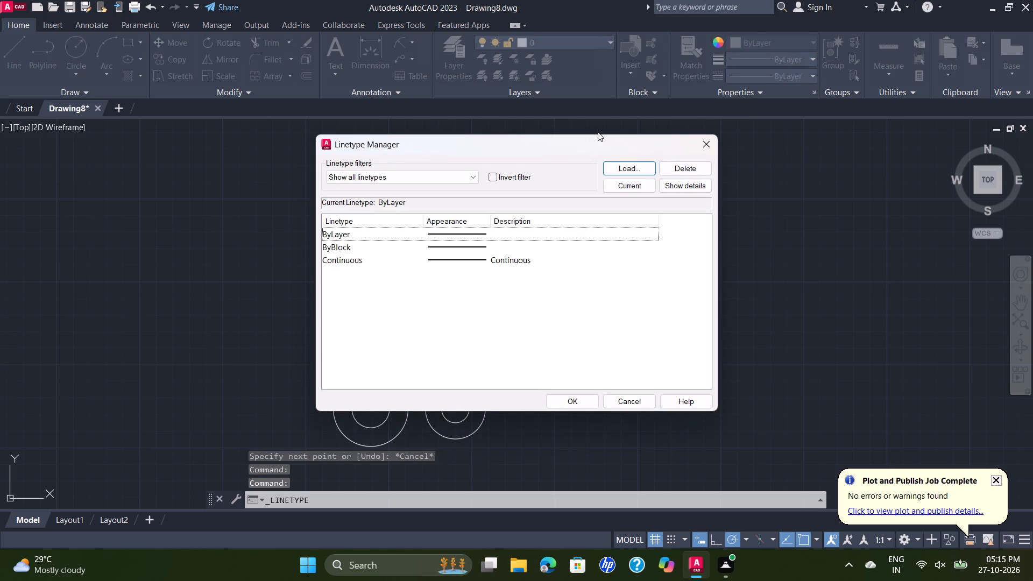
pyautogui.click(652, 166)
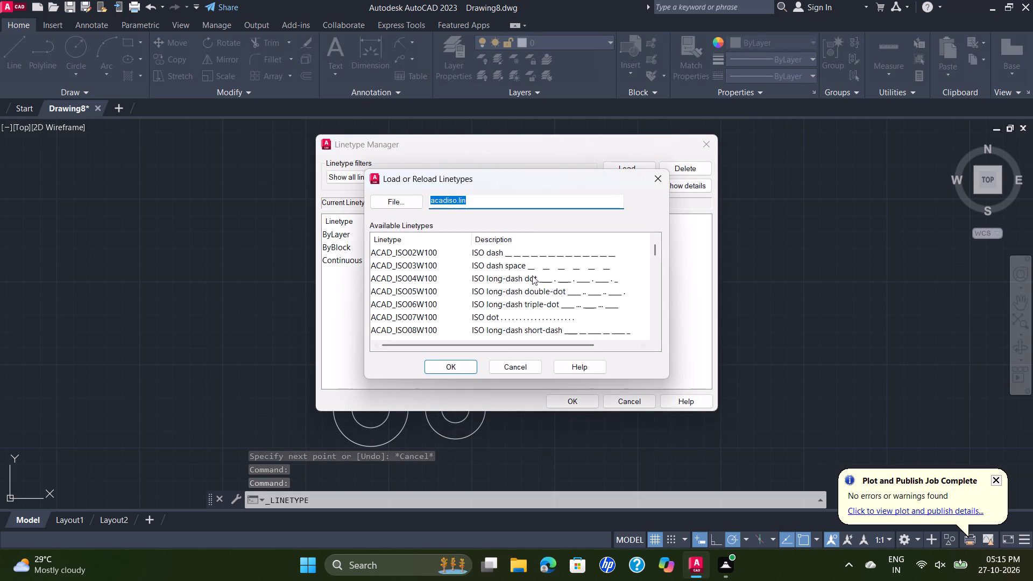
pyautogui.click(542, 252)
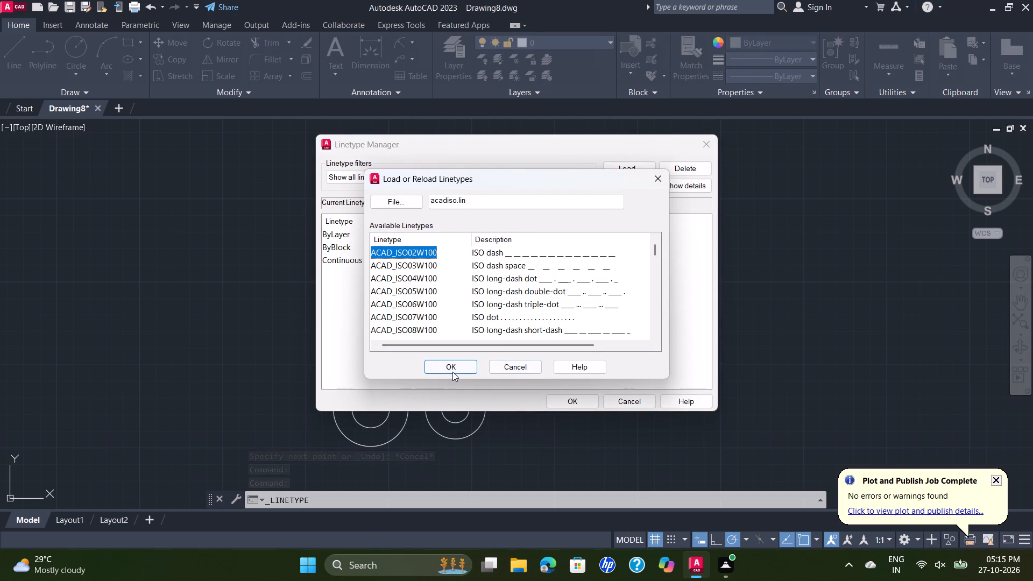
pyautogui.click(452, 371)
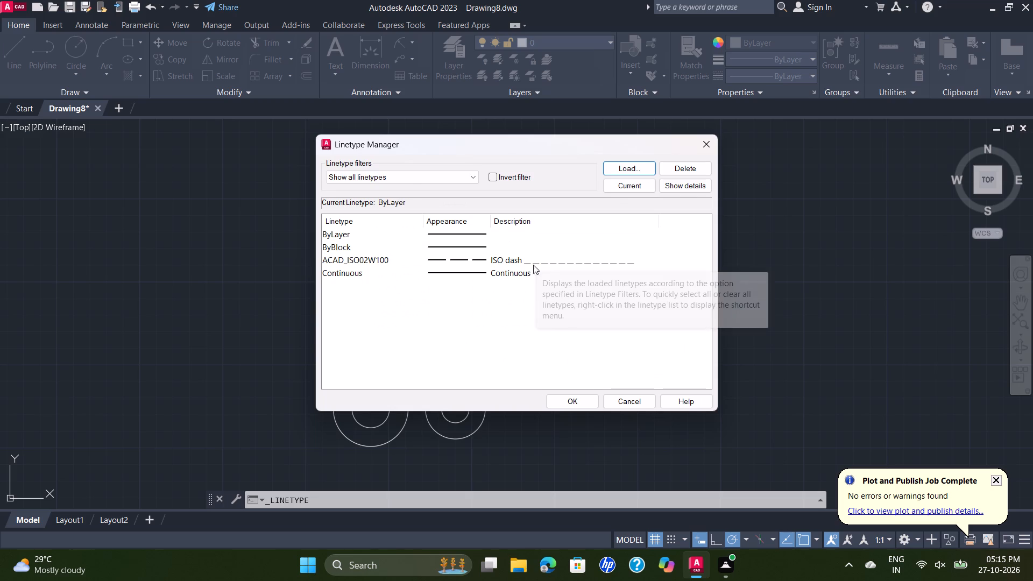
pyautogui.click(537, 249)
pyautogui.click(536, 263)
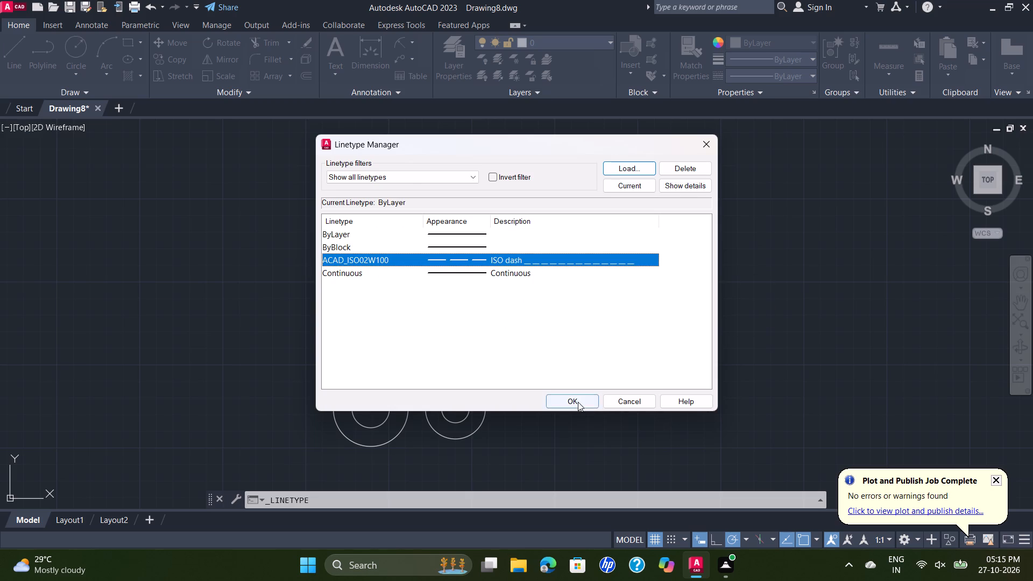
pyautogui.click(578, 402)
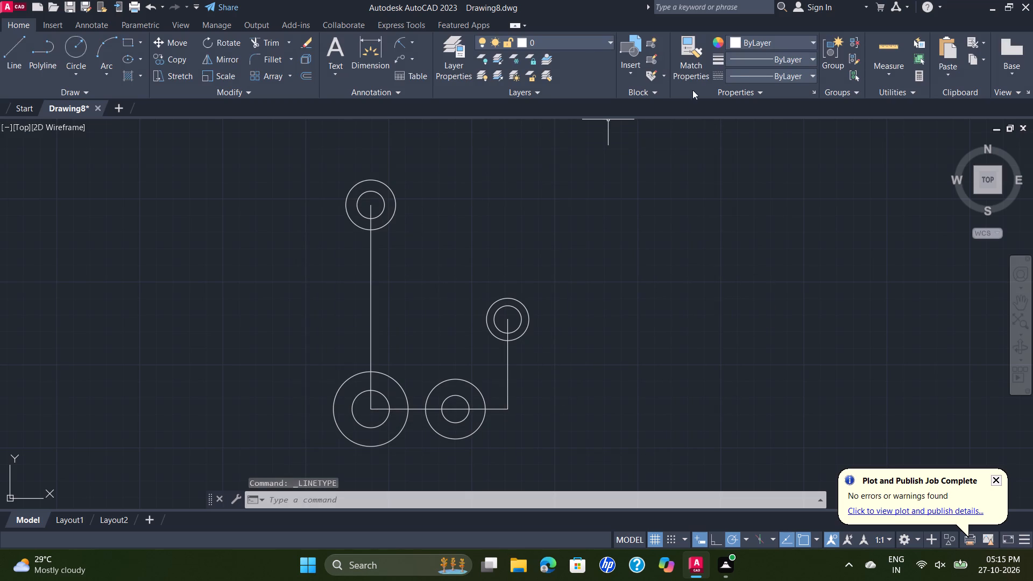
# Make ACAD_ISO02W100 the current linetype and draw a line about 133 mm long from the top circles' centre to the bottom middle circles' centre.
pyautogui.click(806, 77)
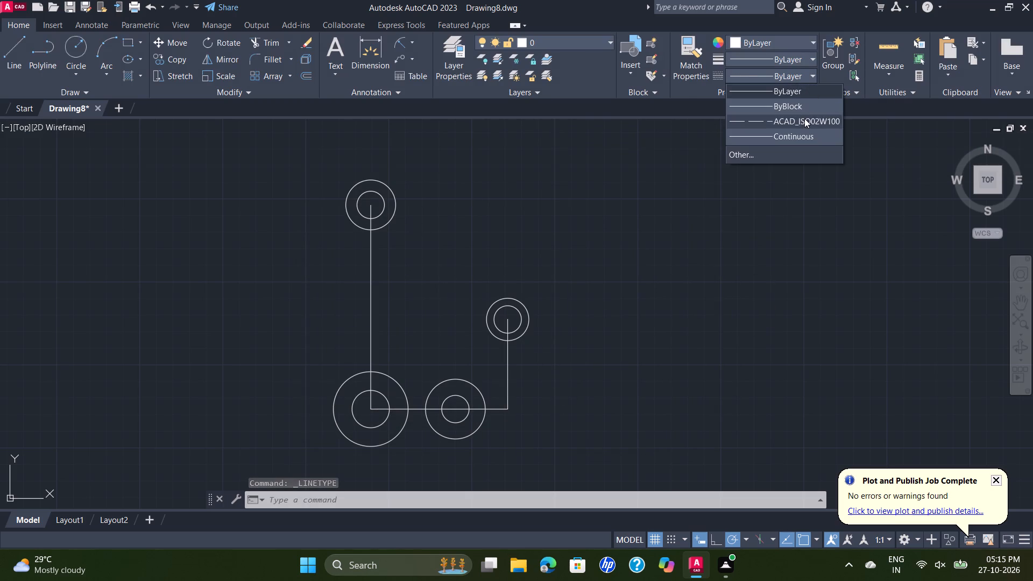
pyautogui.click(804, 118)
pyautogui.click(17, 55)
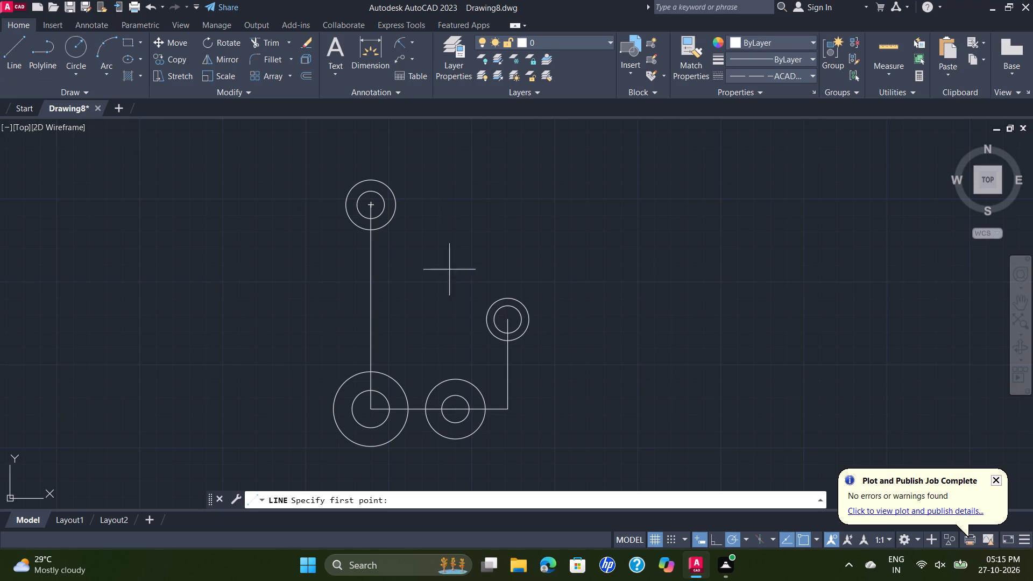
pyautogui.click(369, 203)
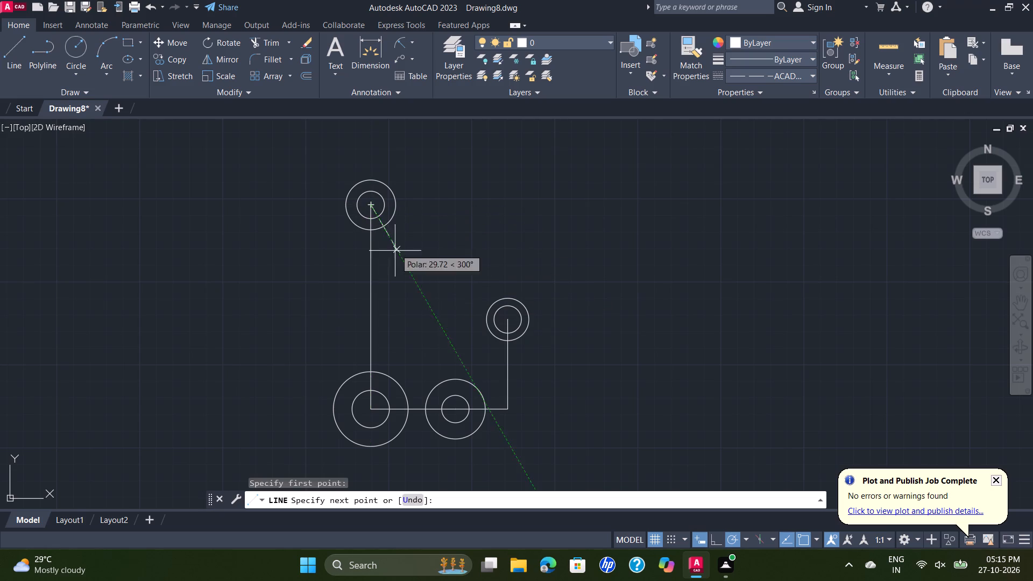
pyautogui.click(457, 409)
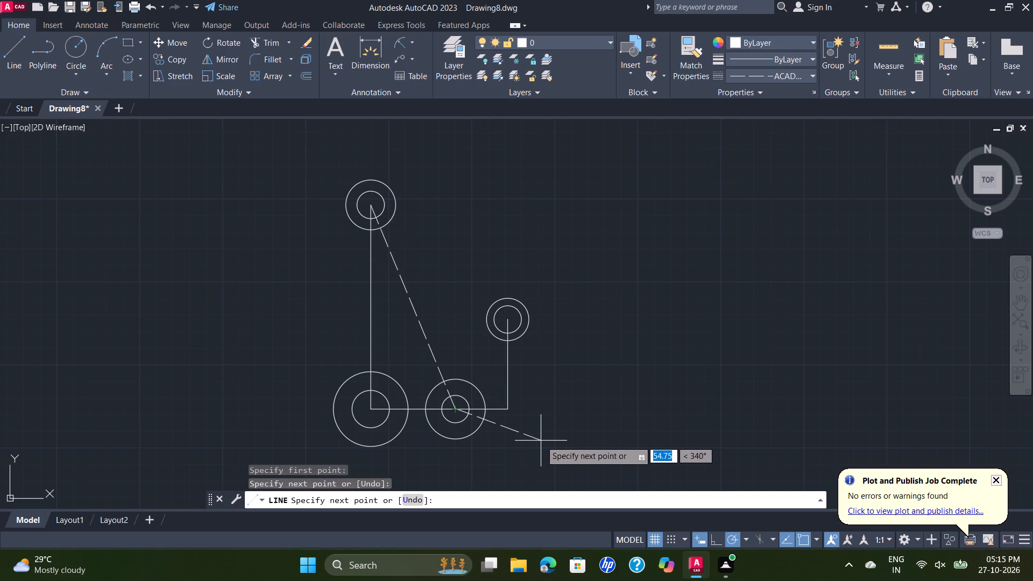
pyautogui.press('Escape')
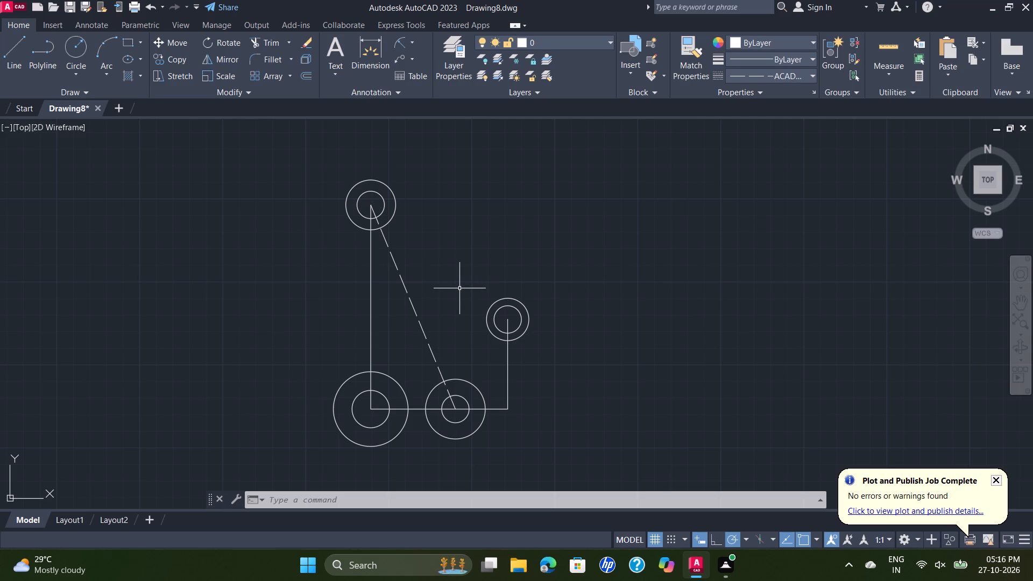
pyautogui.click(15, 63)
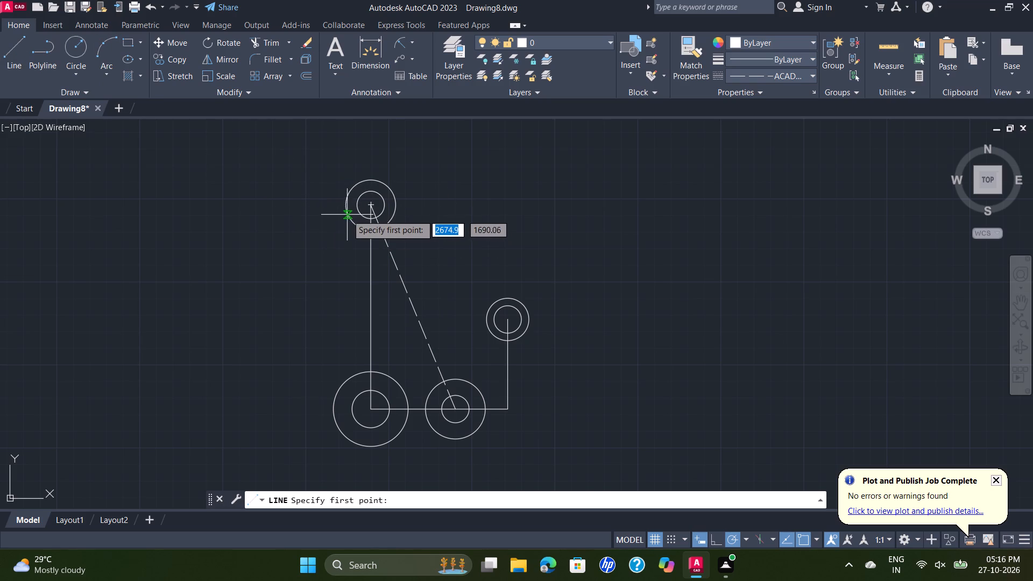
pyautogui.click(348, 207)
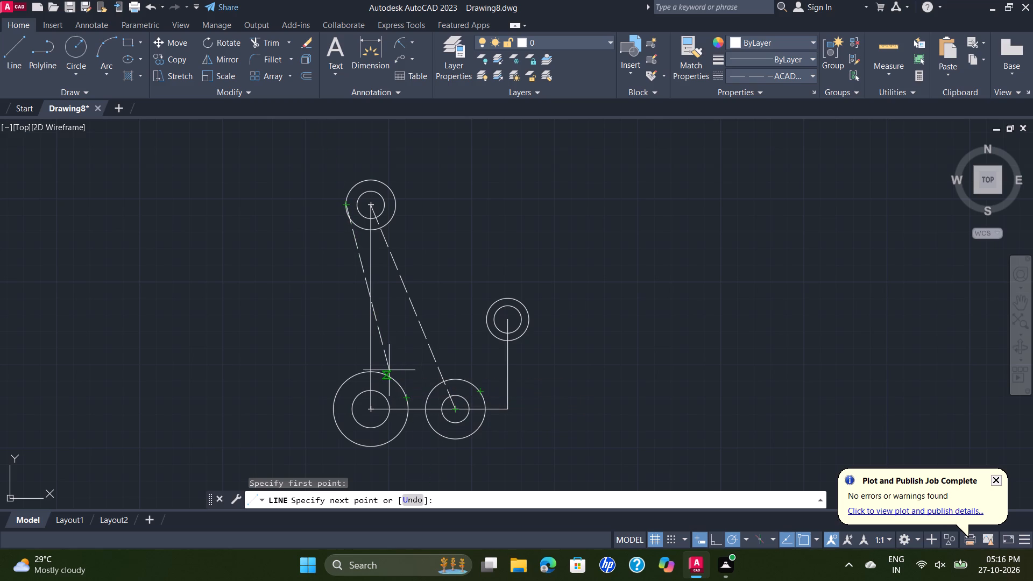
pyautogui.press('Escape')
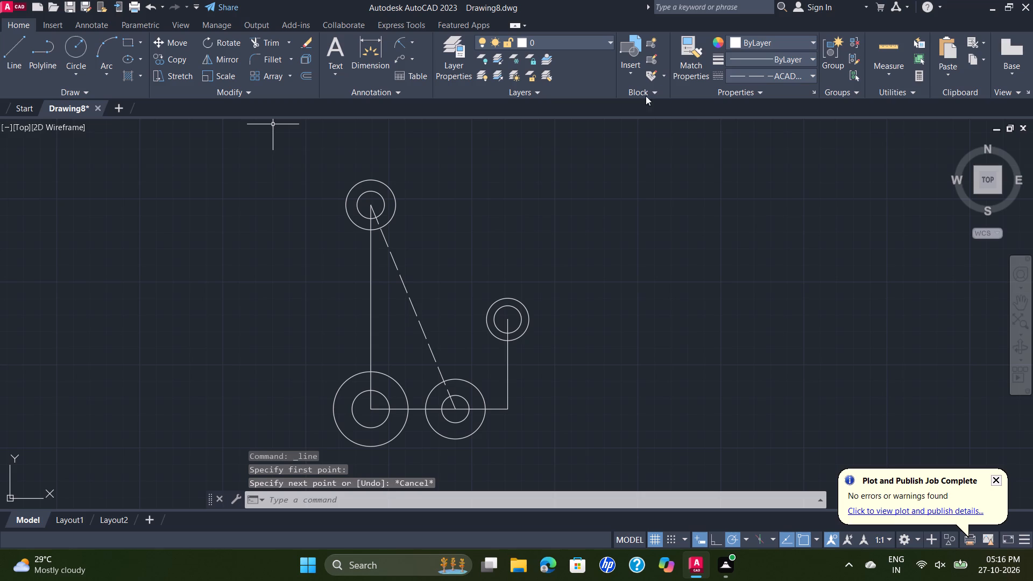
# Restore the ByLayer linetype and draw a 7.5 mm segment plus one about 88 mm long at 300° from the top outer circle's right side.
pyautogui.click(812, 75)
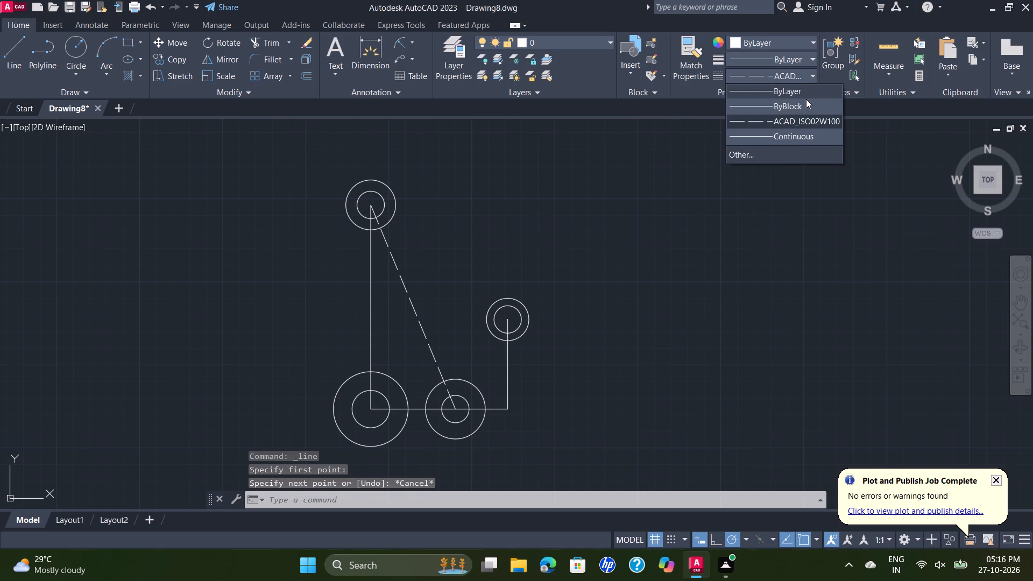
pyautogui.click(806, 93)
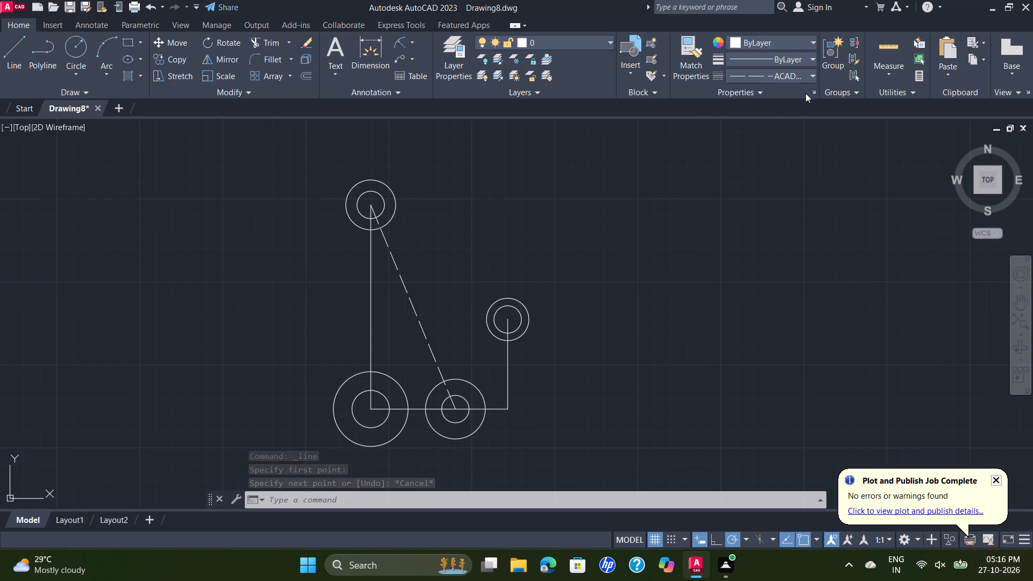
pyautogui.click(10, 54)
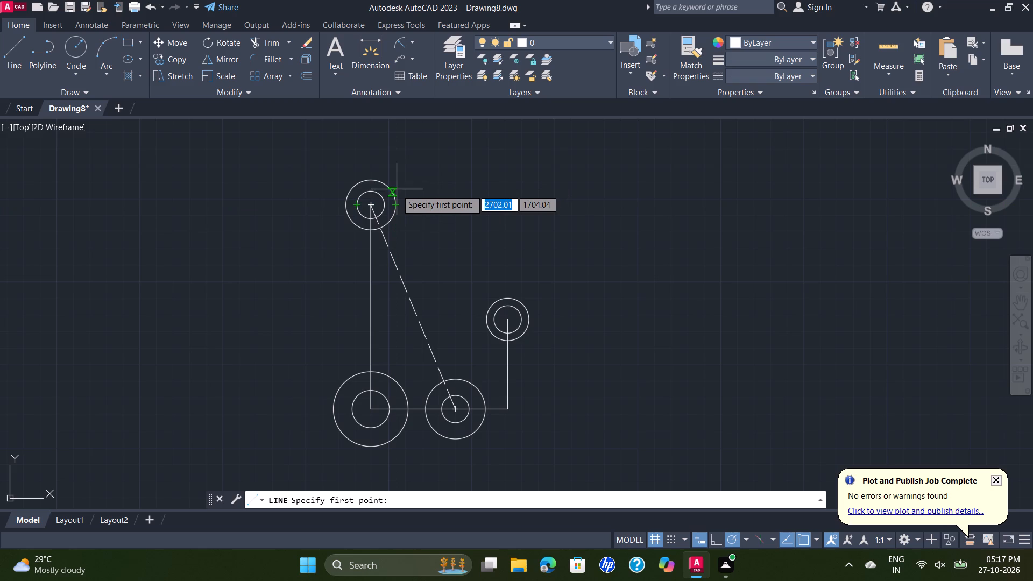
pyautogui.click(394, 196)
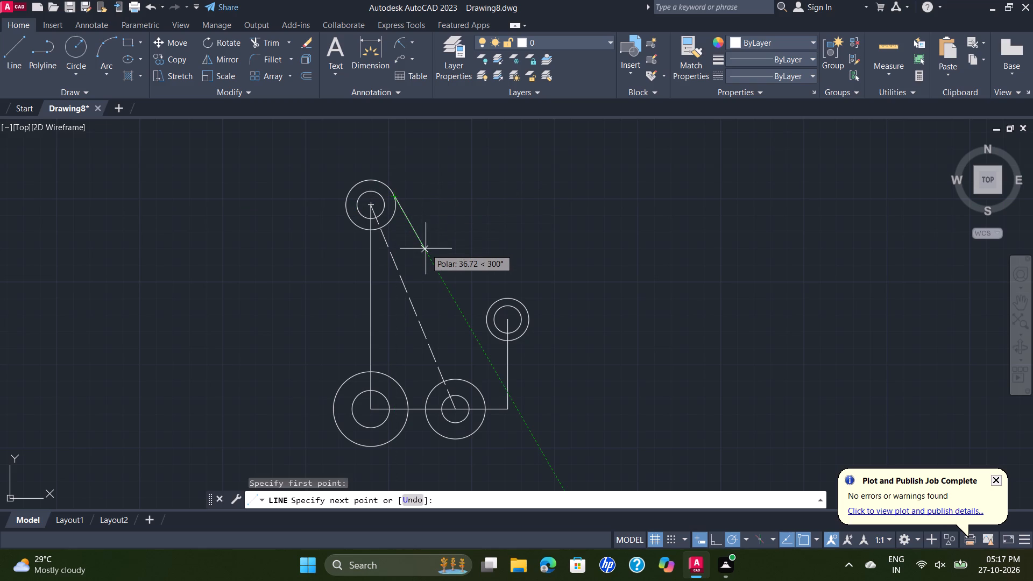
pyautogui.write('7.5')
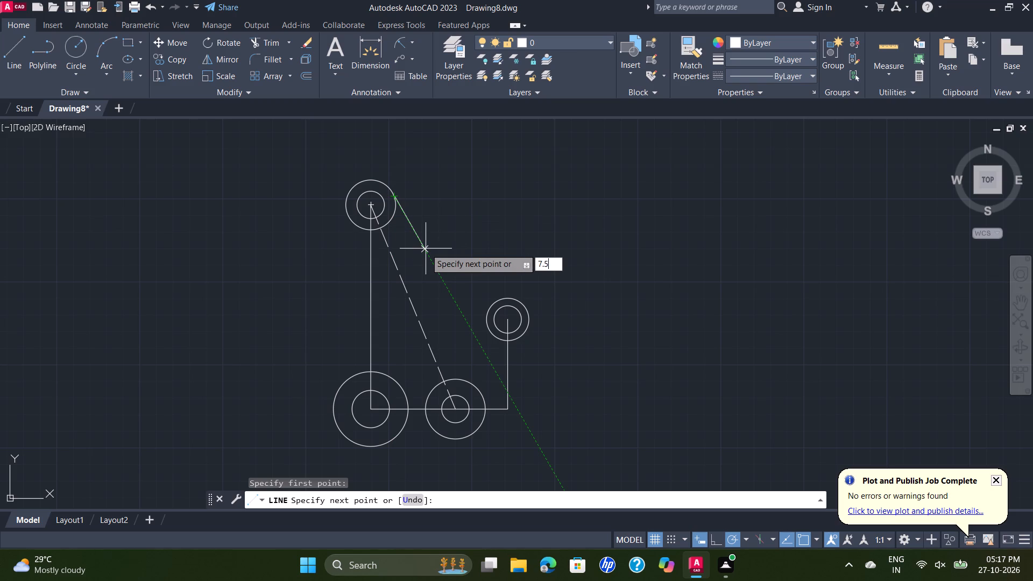
pyautogui.press('Return')
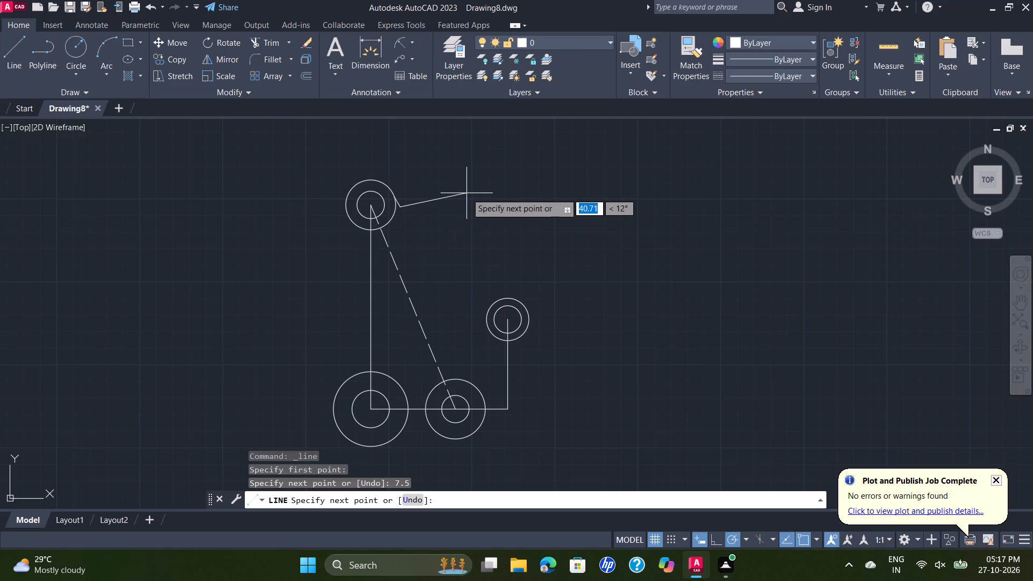
pyautogui.click(477, 332)
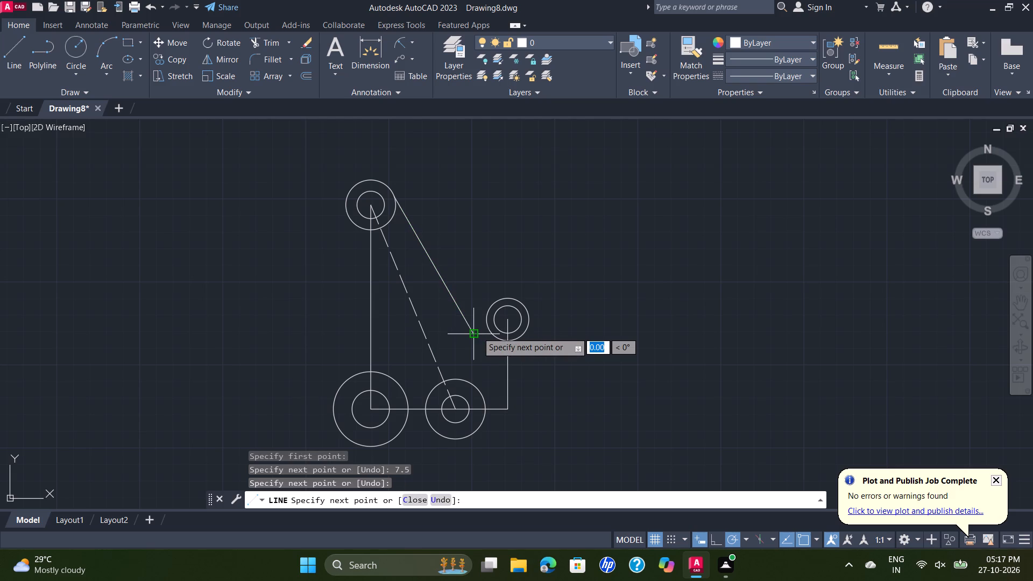
pyautogui.press('Escape')
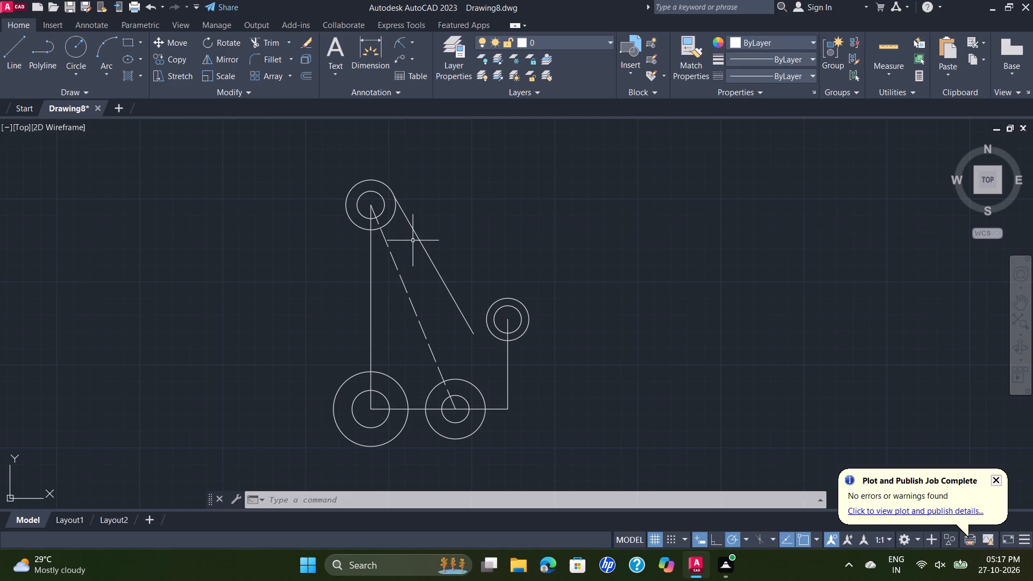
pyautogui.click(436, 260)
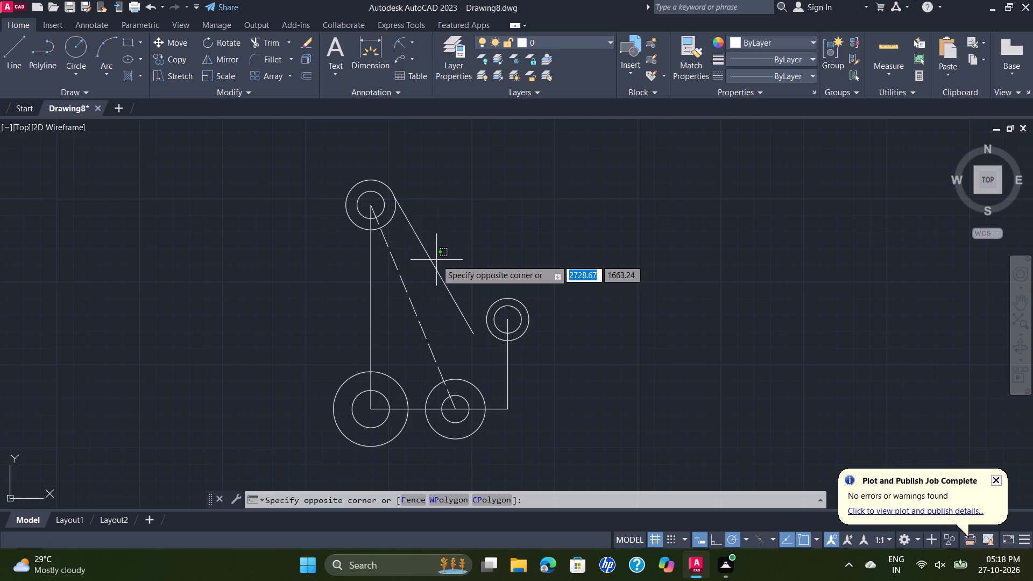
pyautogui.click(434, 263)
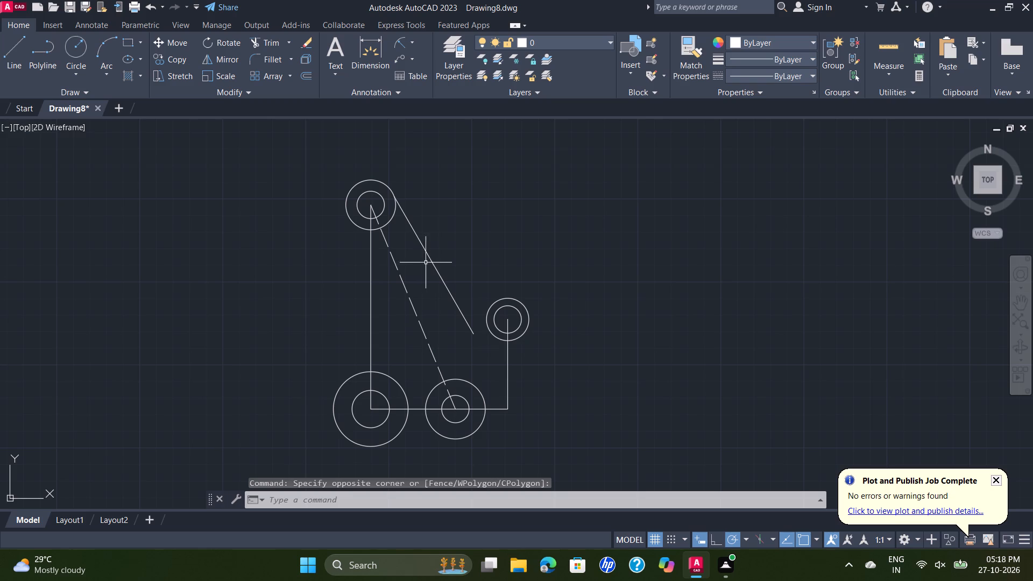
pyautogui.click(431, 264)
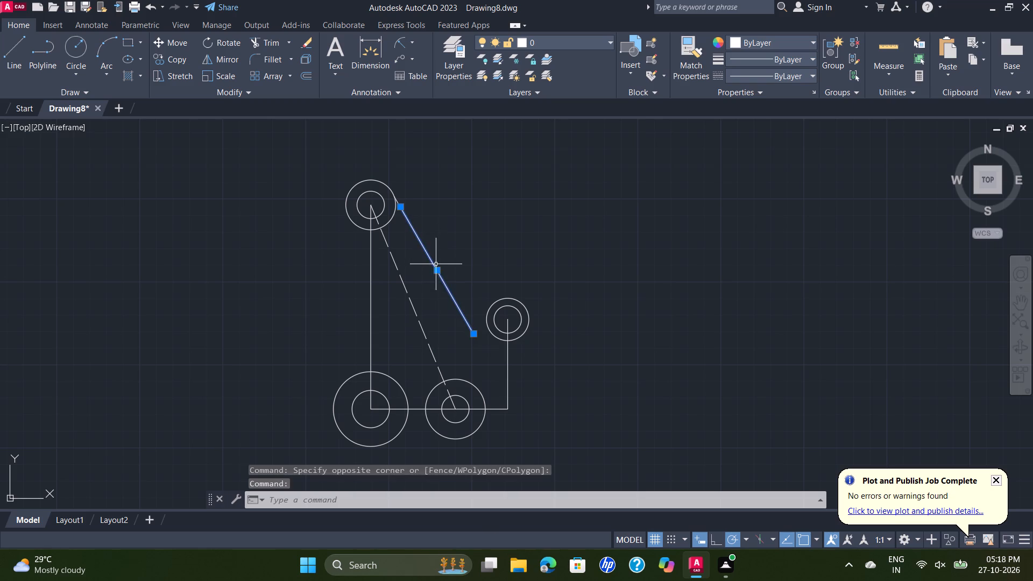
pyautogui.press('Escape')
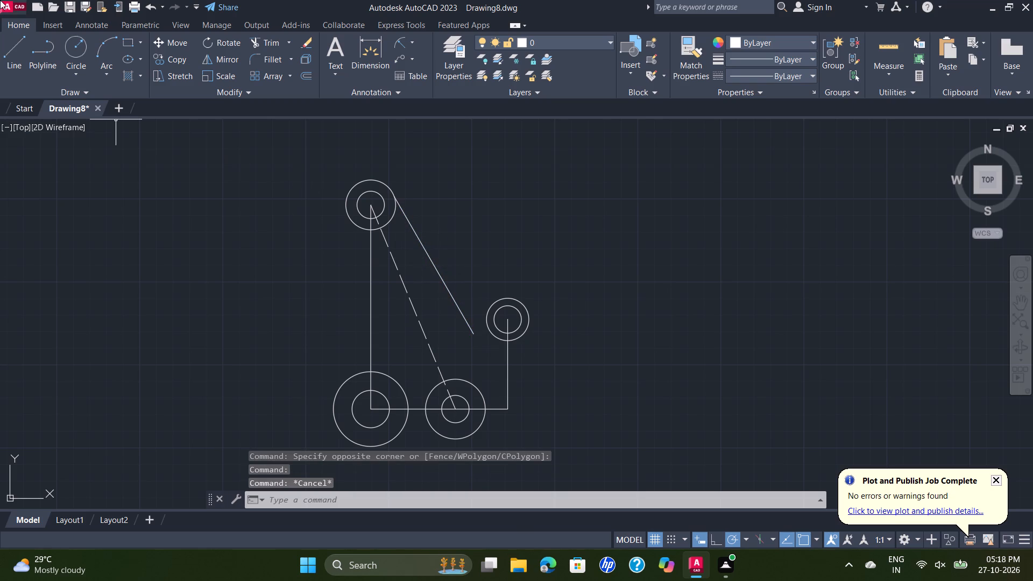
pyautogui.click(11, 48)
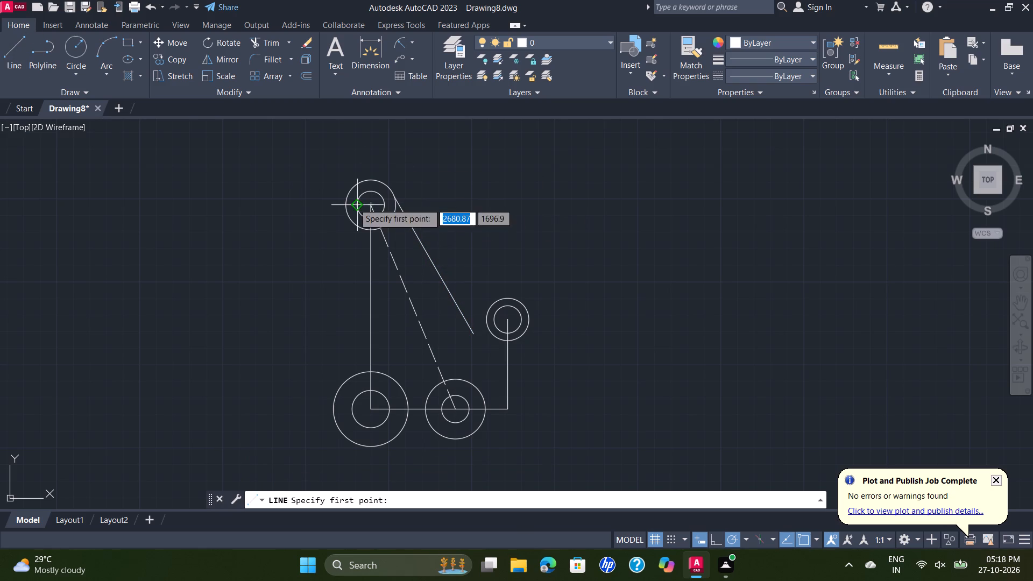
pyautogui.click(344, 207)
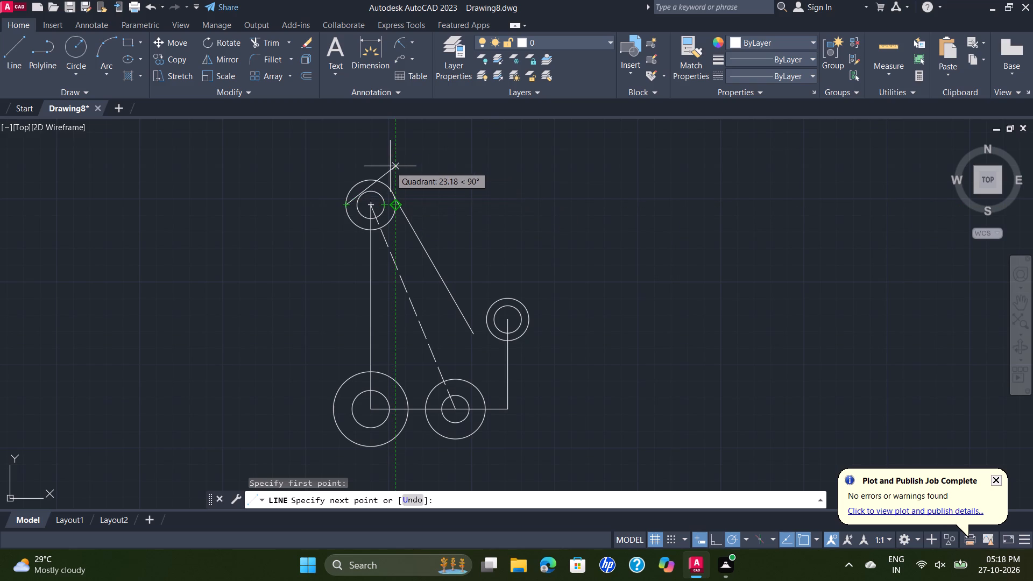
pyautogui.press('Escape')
# Draw a diagonal line across the top outer circle from its lower-left edge through the centre to its upper-right edge.
pyautogui.press('space')
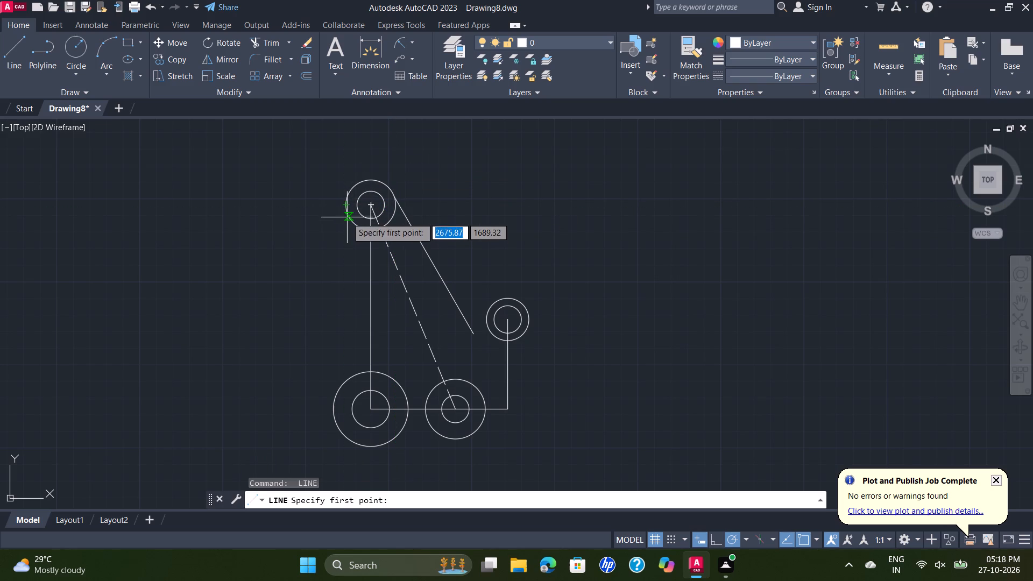
pyautogui.click(350, 220)
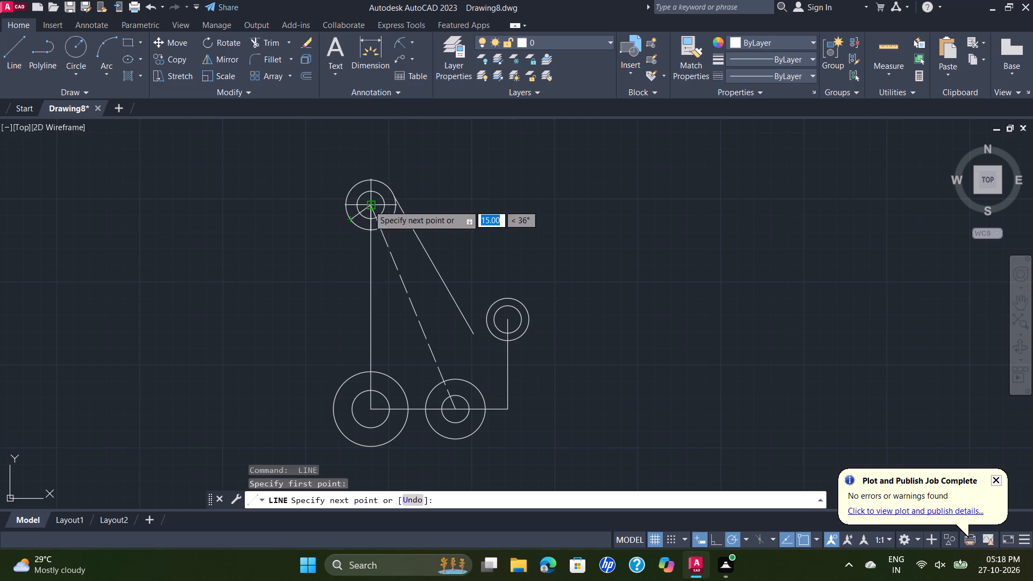
pyautogui.click(390, 188)
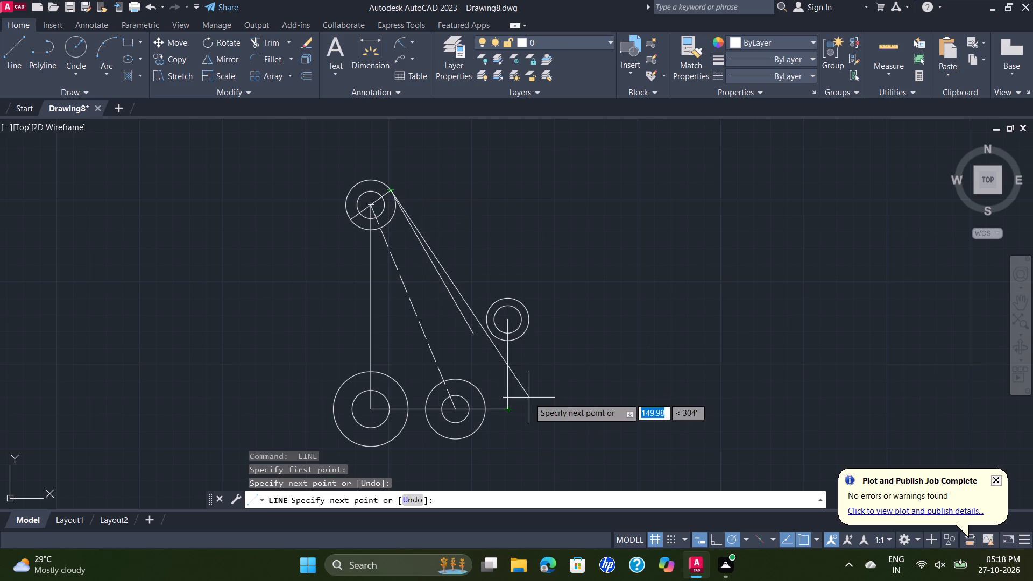
pyautogui.press('Escape')
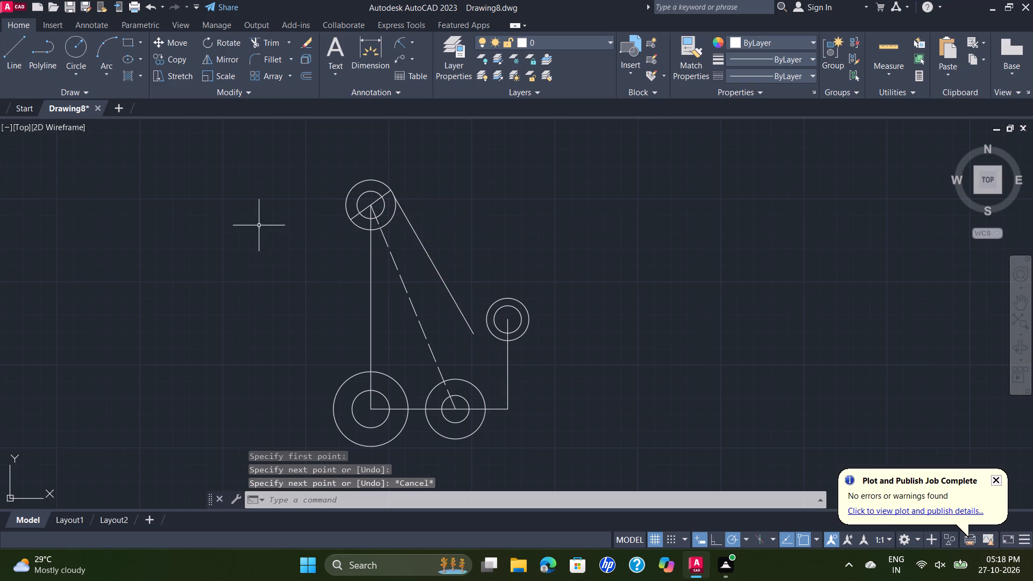
# Draw a line downward from the lower-left end of the diagonal across the top outer circle.
pyautogui.press('space')
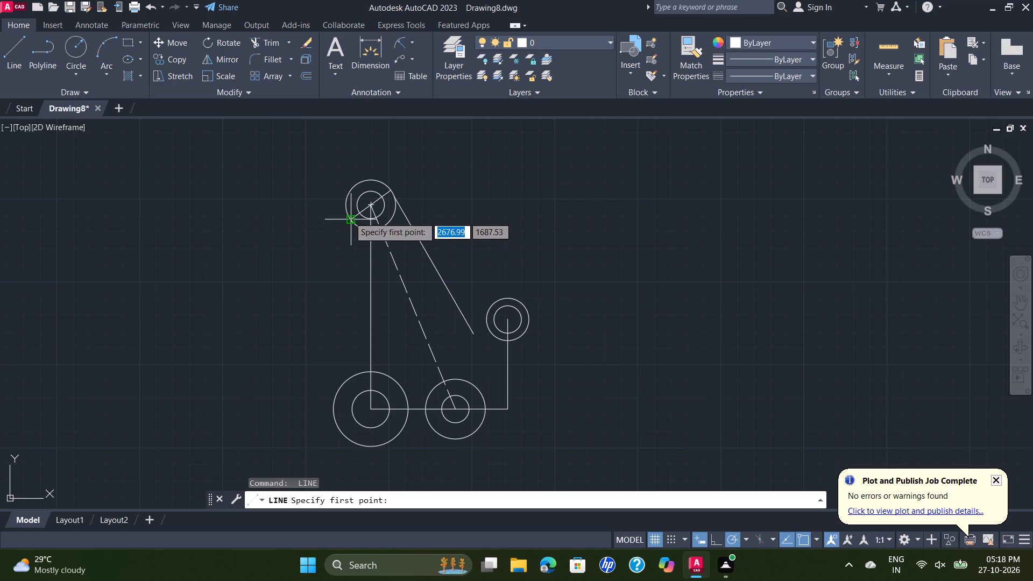
pyautogui.click(349, 217)
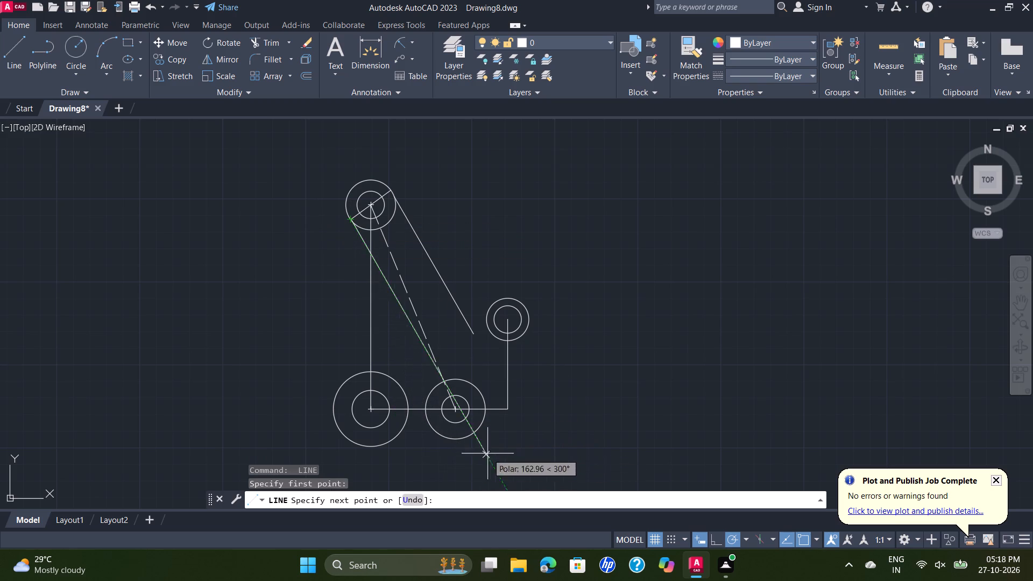
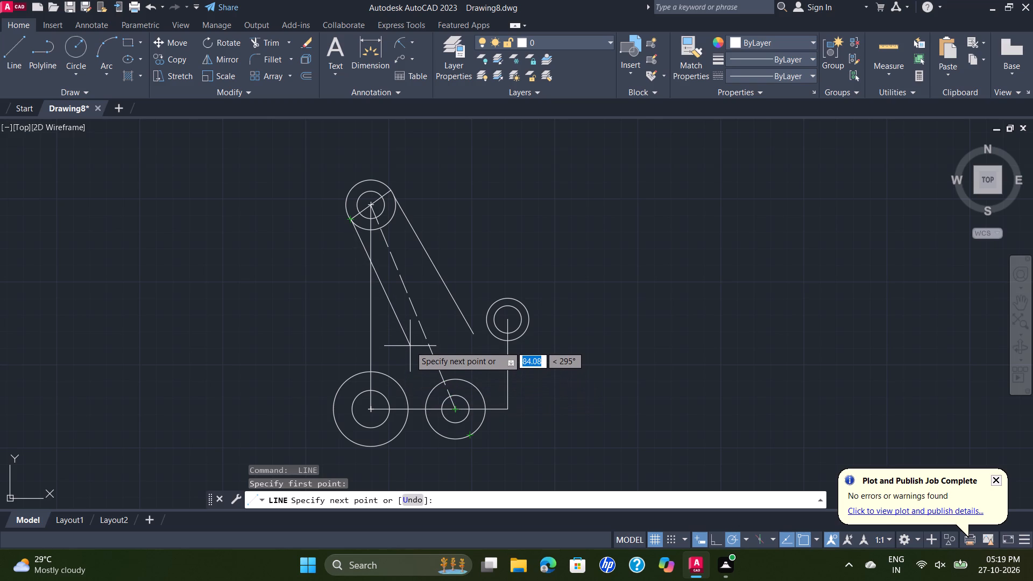
# Abandon the line in progress and erase the diagonal line across the top outer circle.
pyautogui.press('Escape')
pyautogui.click(372, 204)
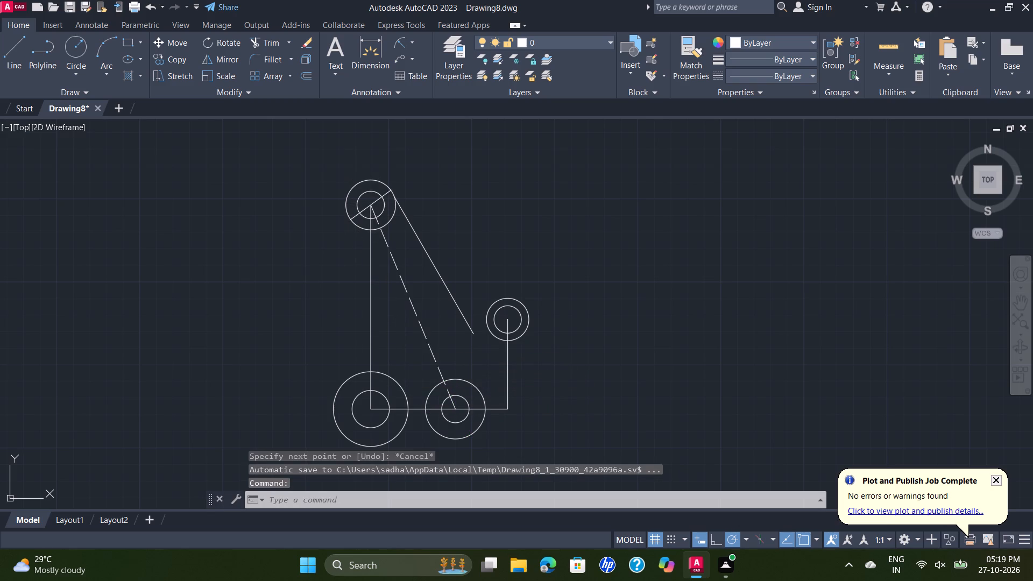
pyautogui.press('Delete')
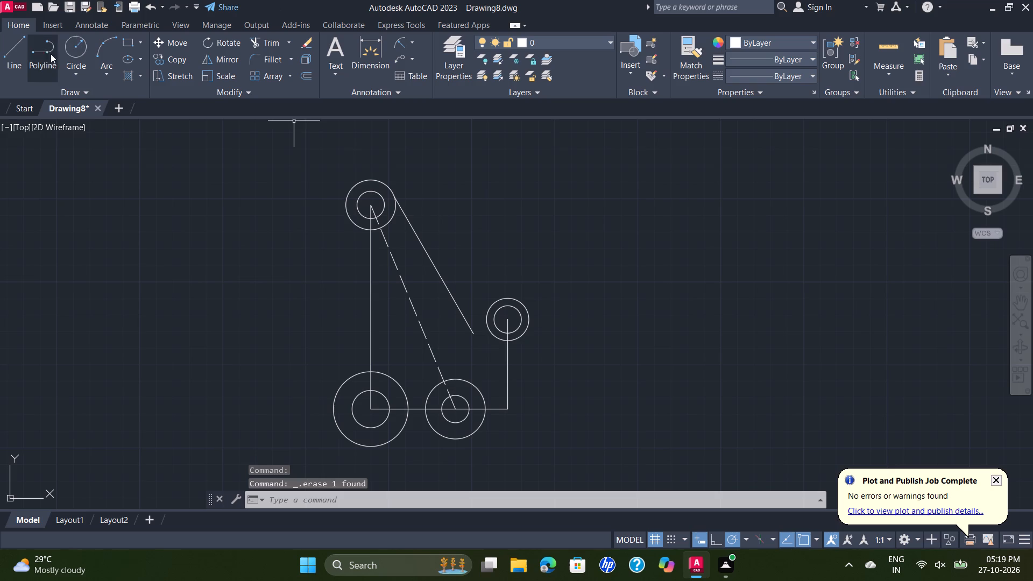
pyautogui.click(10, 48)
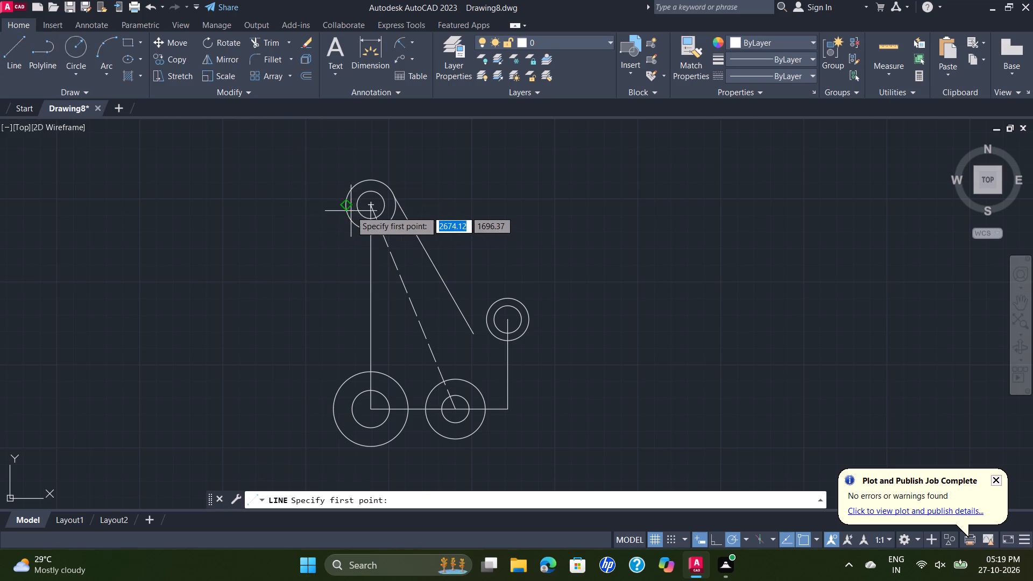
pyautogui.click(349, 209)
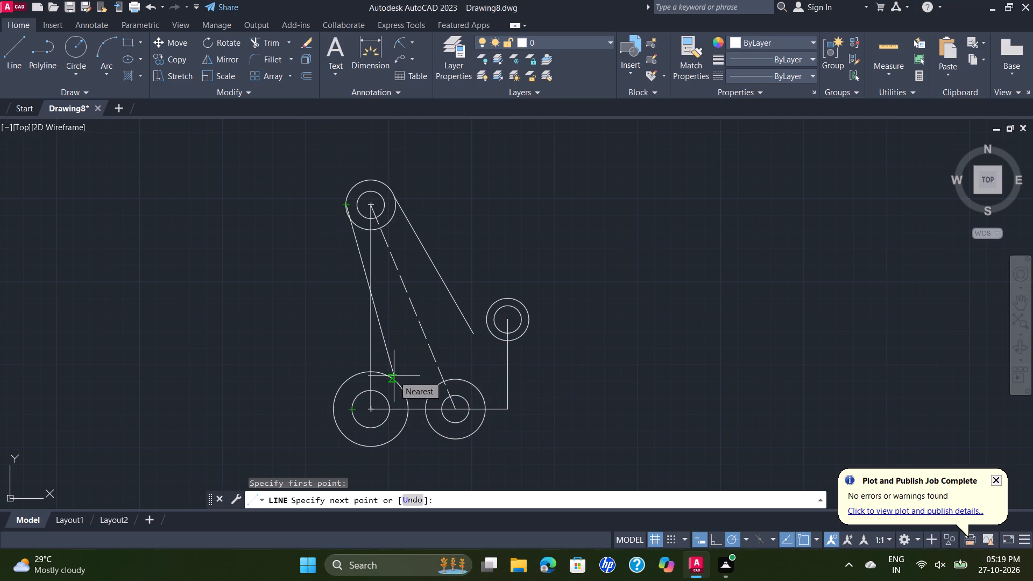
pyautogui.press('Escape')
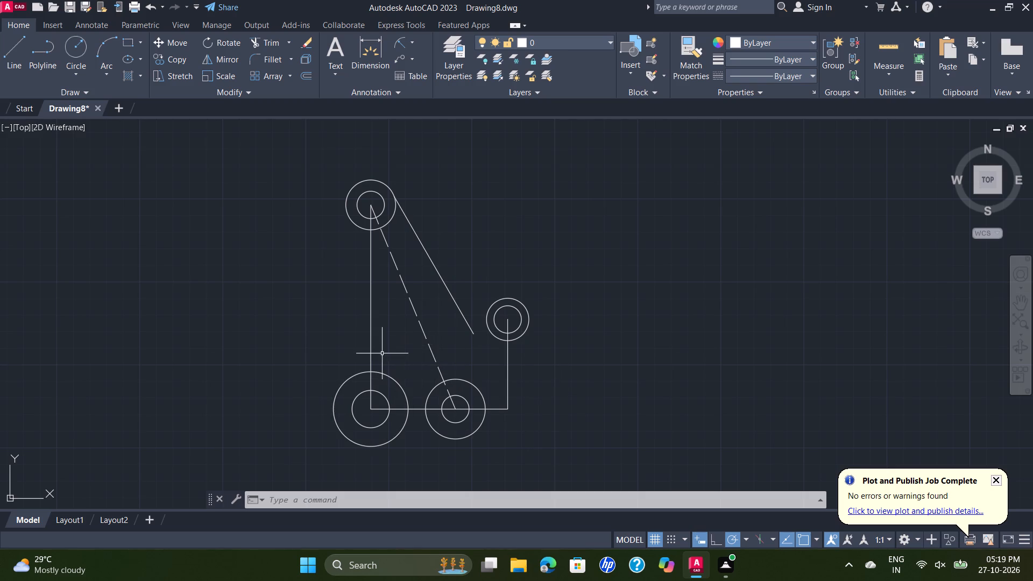
# Draw a circle of radius 69 mm centred on the bottom-left concentric circles.
pyautogui.click(74, 51)
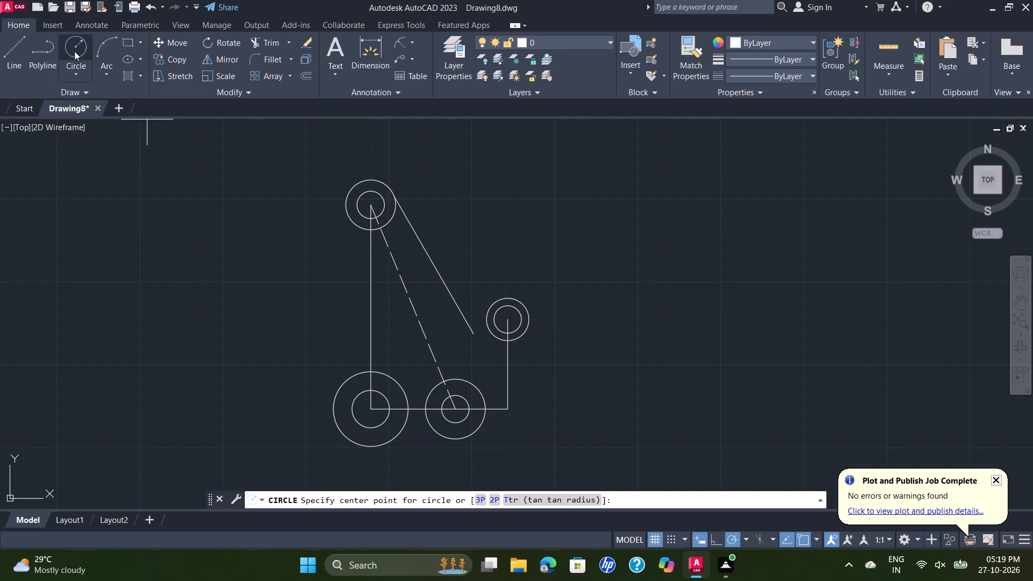
pyautogui.click(370, 411)
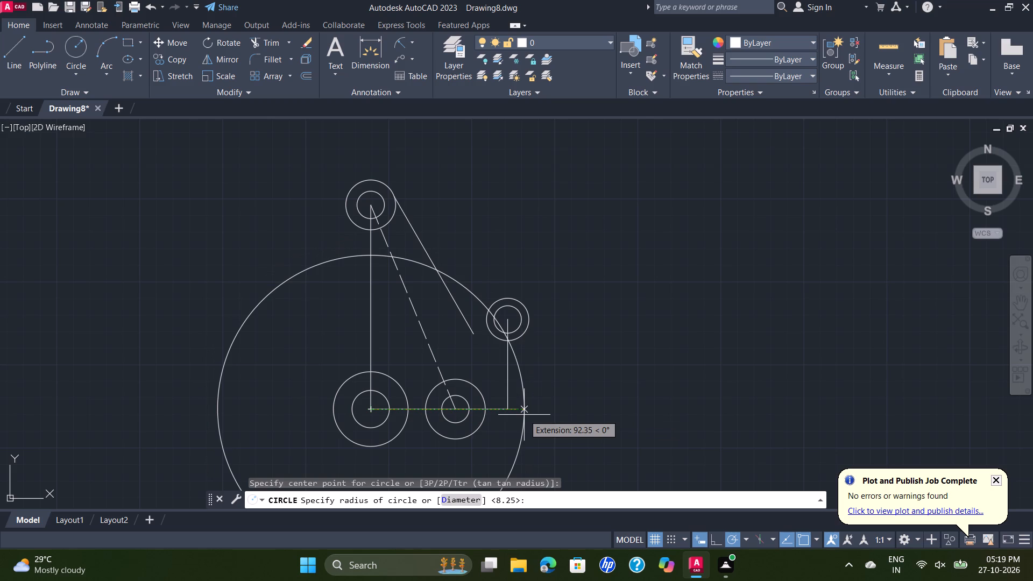
pyautogui.write('69')
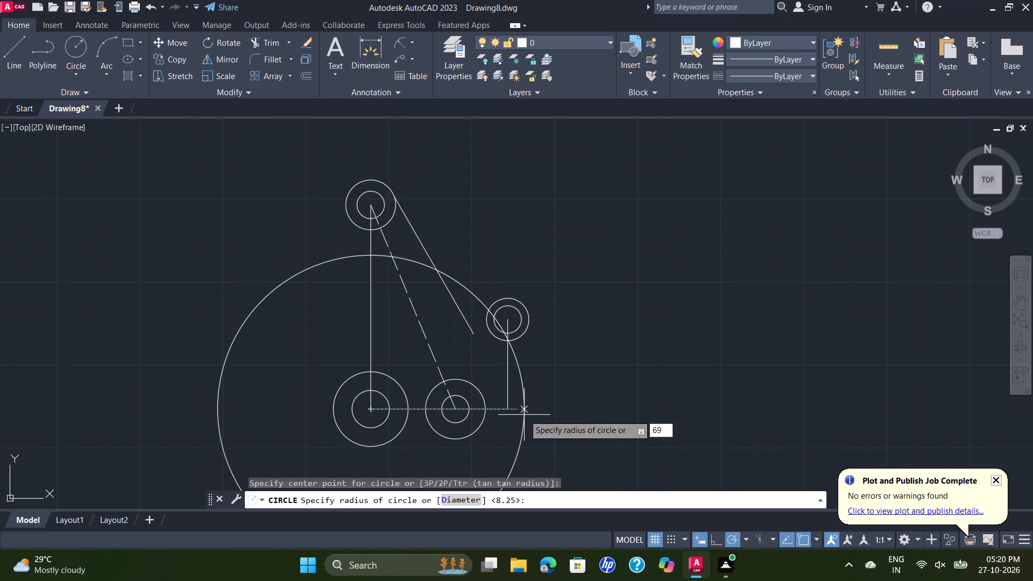
pyautogui.press('Return')
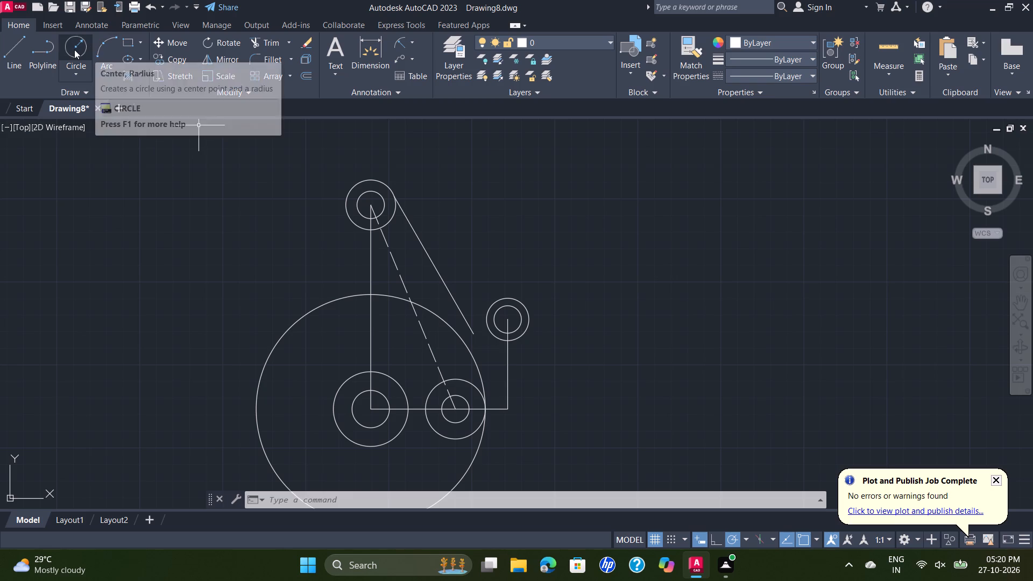
# Draw a 12.5 mm radius circle tangent to the underside of the right-hand outer circle and the 69 mm radius circle.
pyautogui.click(84, 73)
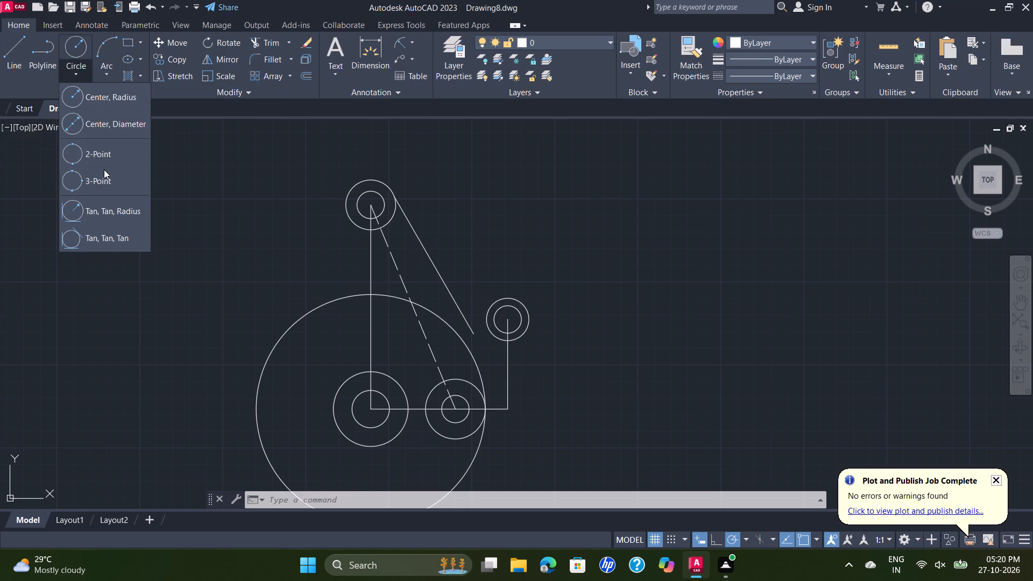
pyautogui.click(106, 213)
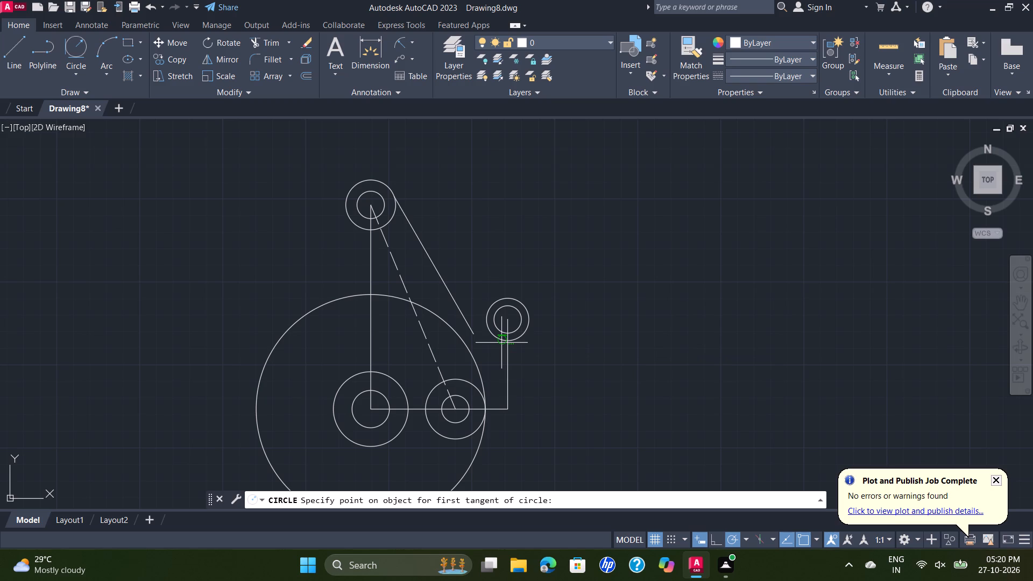
pyautogui.click(501, 343)
pyautogui.click(475, 355)
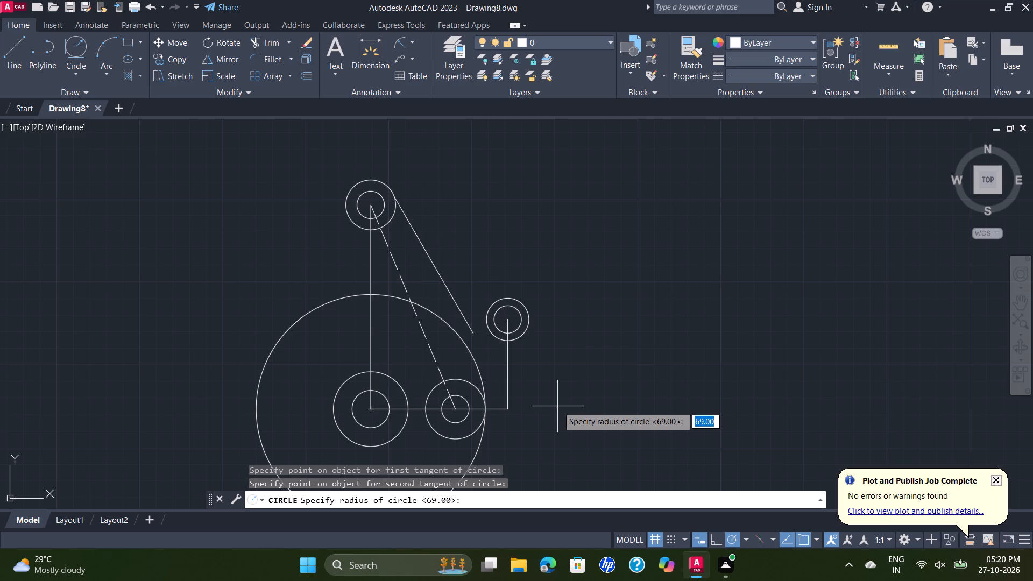
pyautogui.write('12.5')
pyautogui.press('Return')
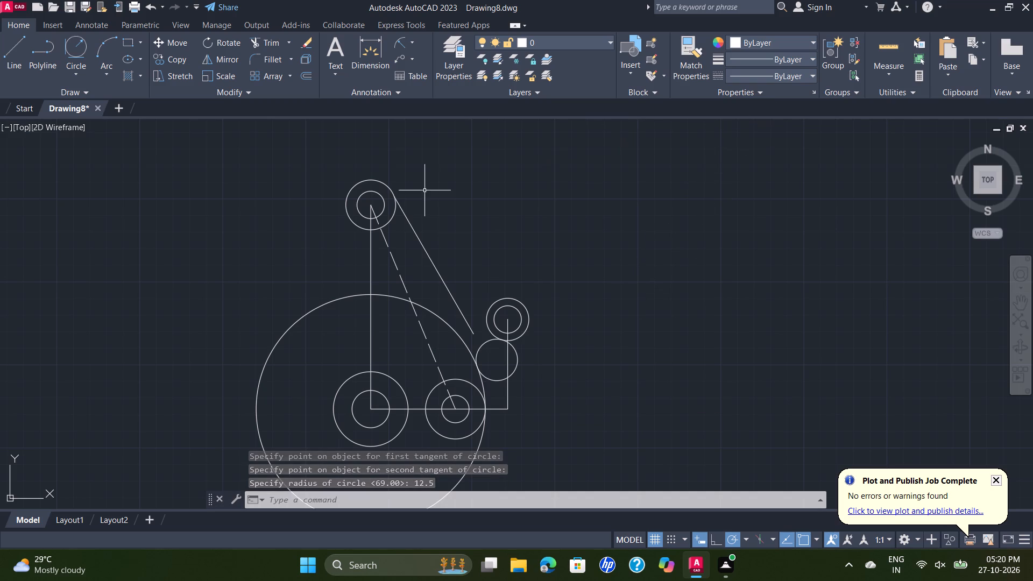
# Trim the 12.5 mm radius circle to the left-hand arc joining the right-hand outer circle and the 69 mm radius circle.
pyautogui.click(269, 36)
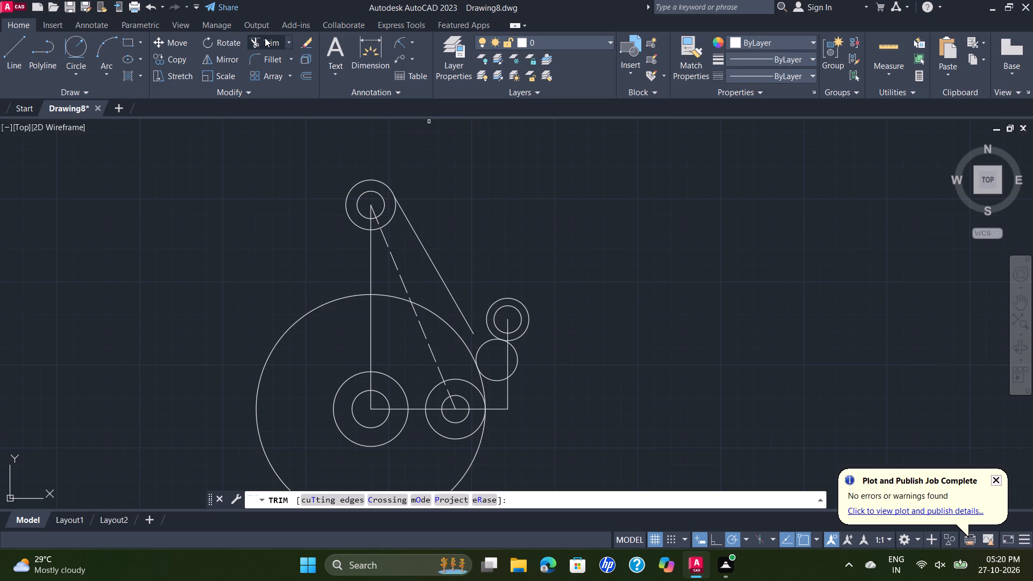
pyautogui.click(516, 364)
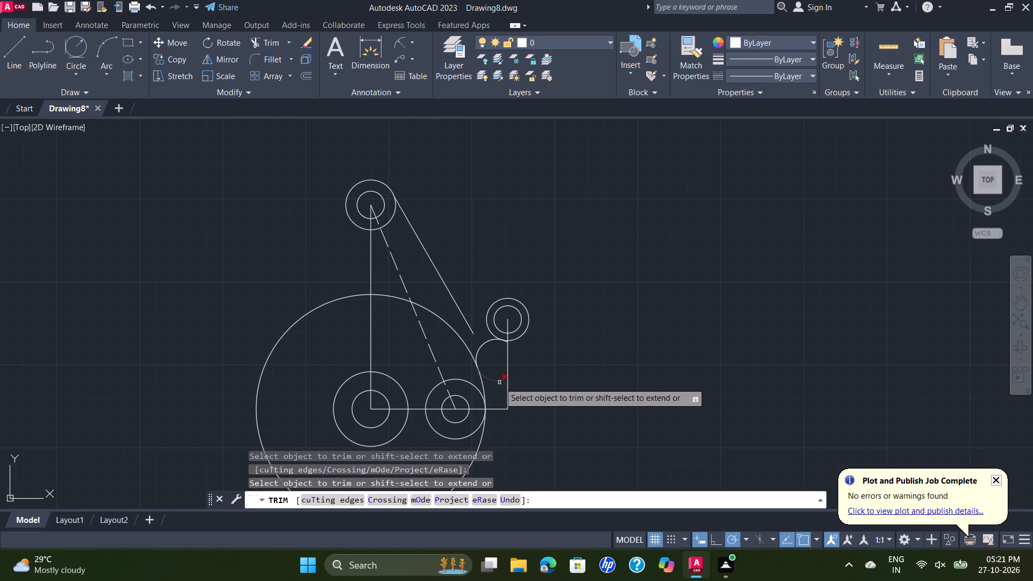
pyautogui.click(499, 382)
pyautogui.scroll(4, 514, 348)
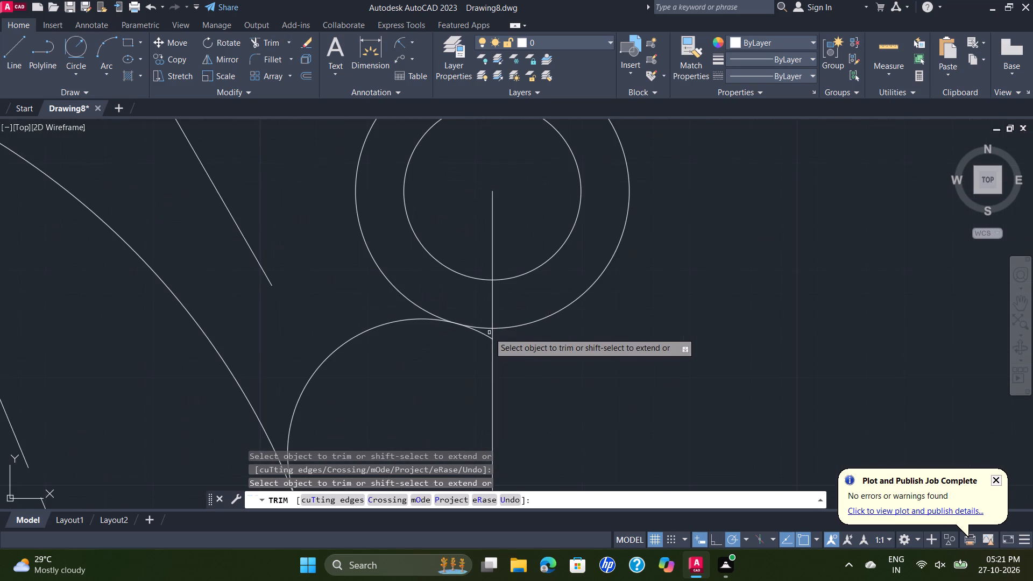
pyautogui.click(490, 337)
pyautogui.scroll(-2, 517, 343)
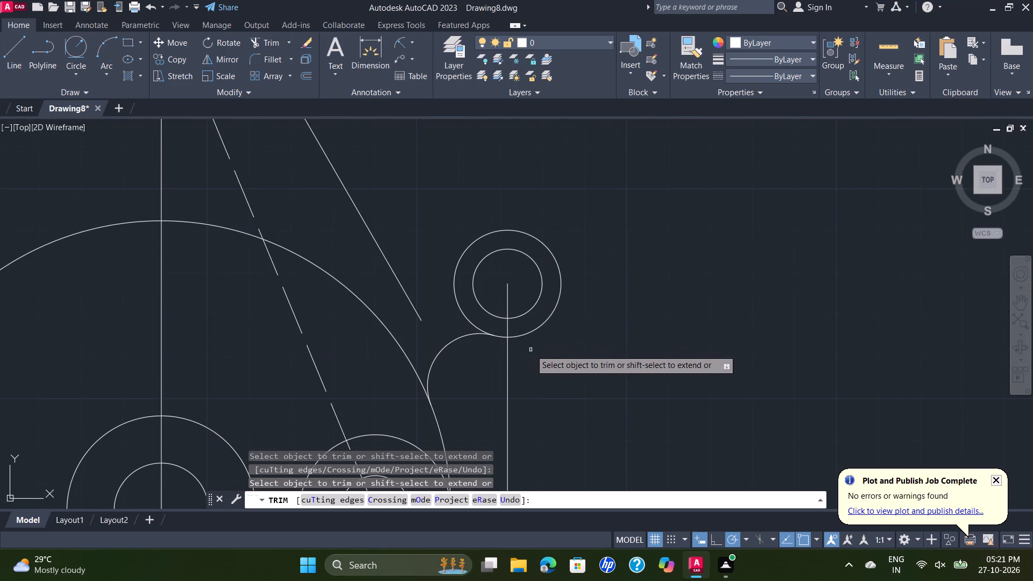
pyautogui.scroll(-3, 531, 350)
pyautogui.press('Escape')
# Trim the 69 mm radius circle to the short arc between the 12.5 mm fillet arc and the bottom middle outer circle's right side.
pyautogui.scroll(2, 529, 349)
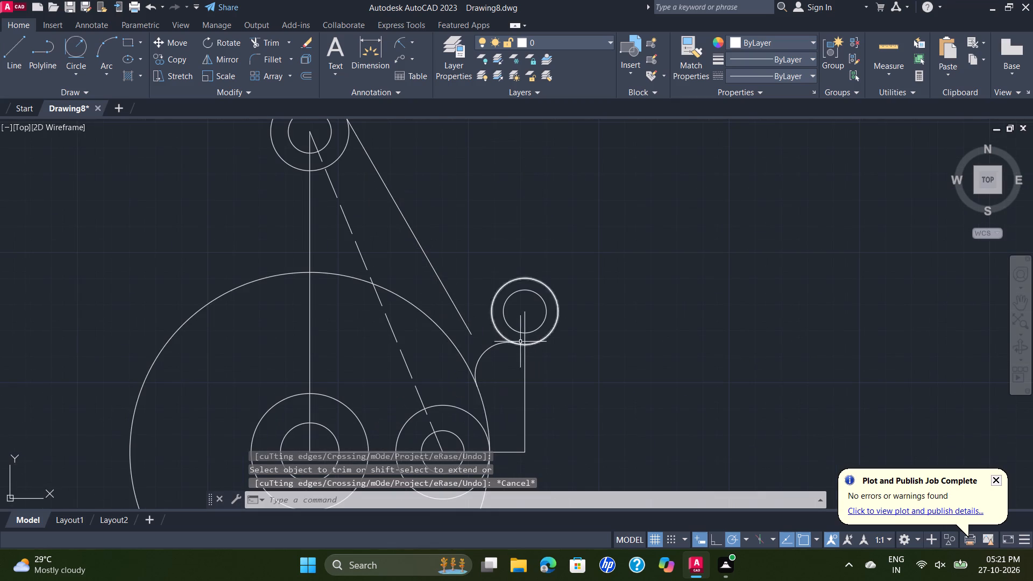
pyautogui.scroll(-1, 444, 289)
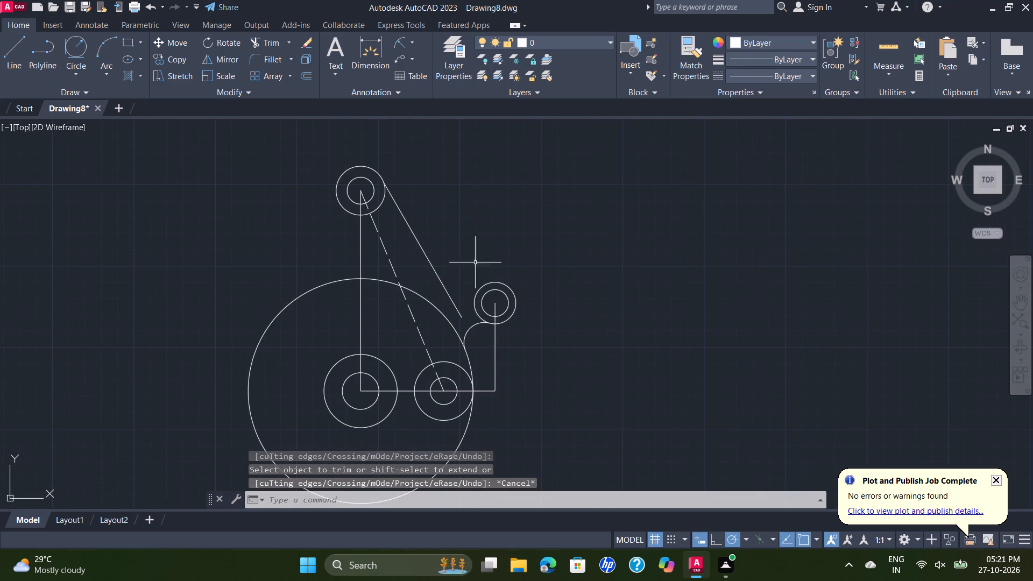
pyautogui.moveTo(485, 256); pyautogui.dragTo(512, 197, button='middle')
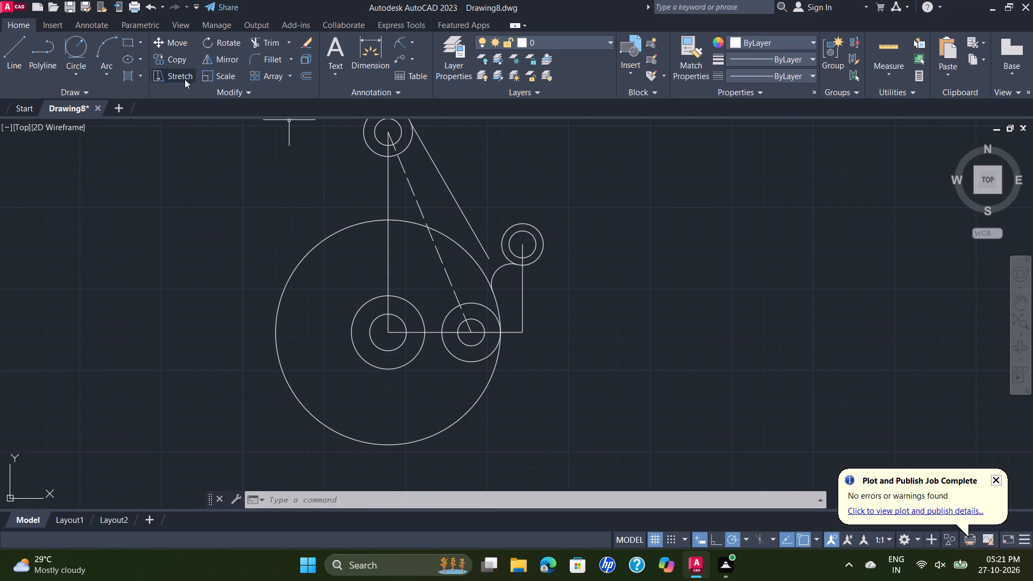
pyautogui.click(256, 38)
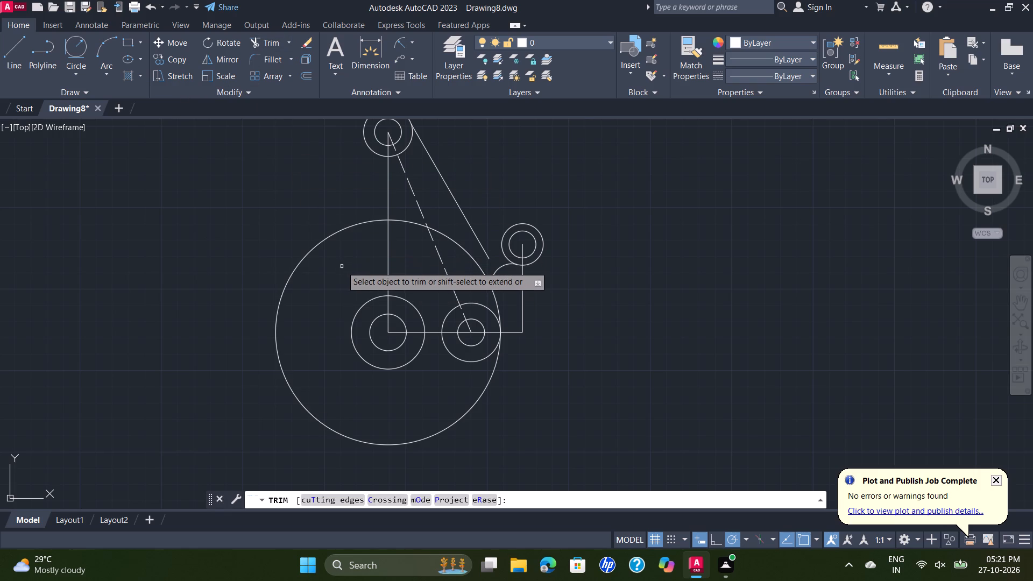
pyautogui.click(326, 238)
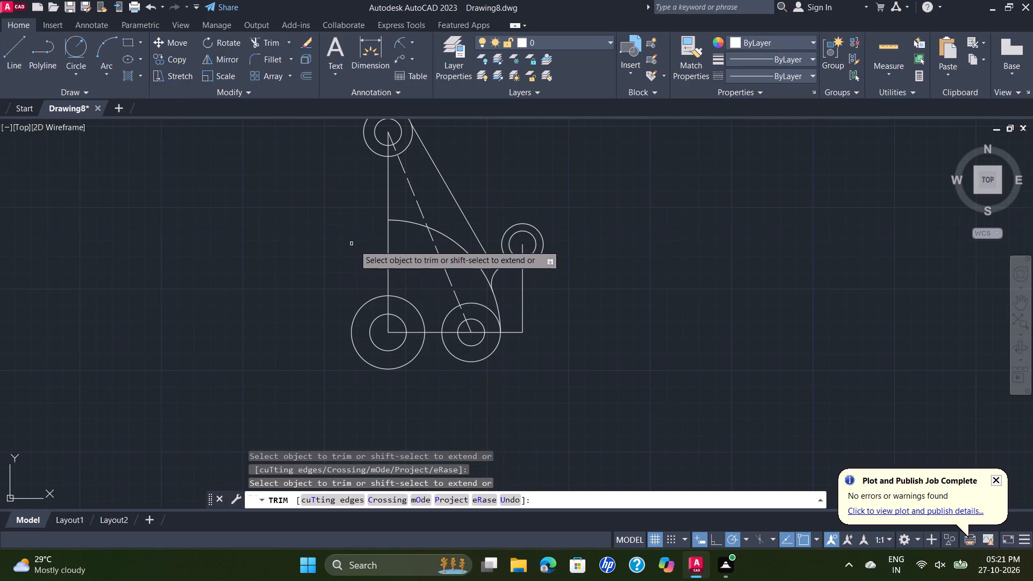
pyautogui.click(450, 242)
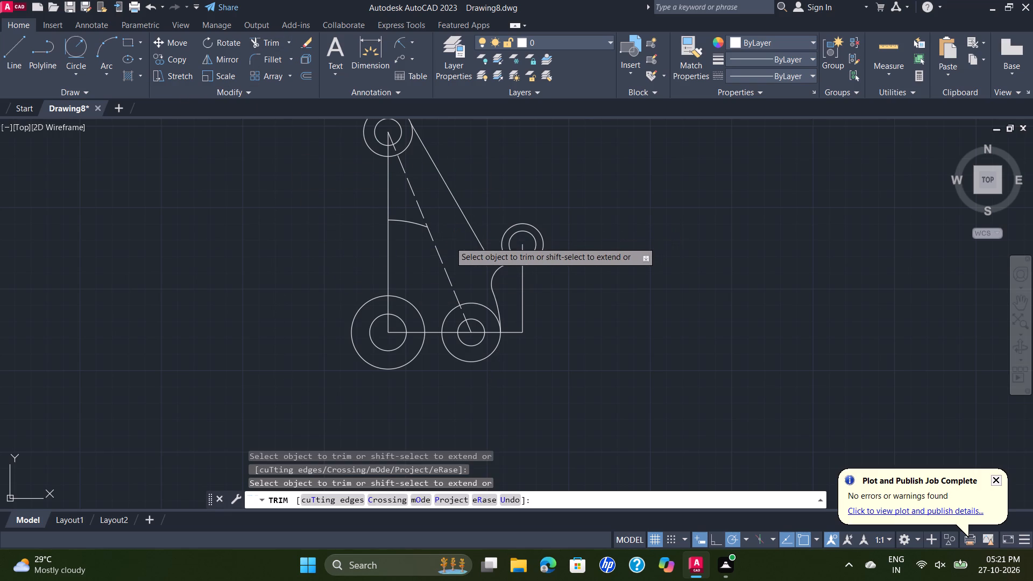
pyautogui.click(400, 220)
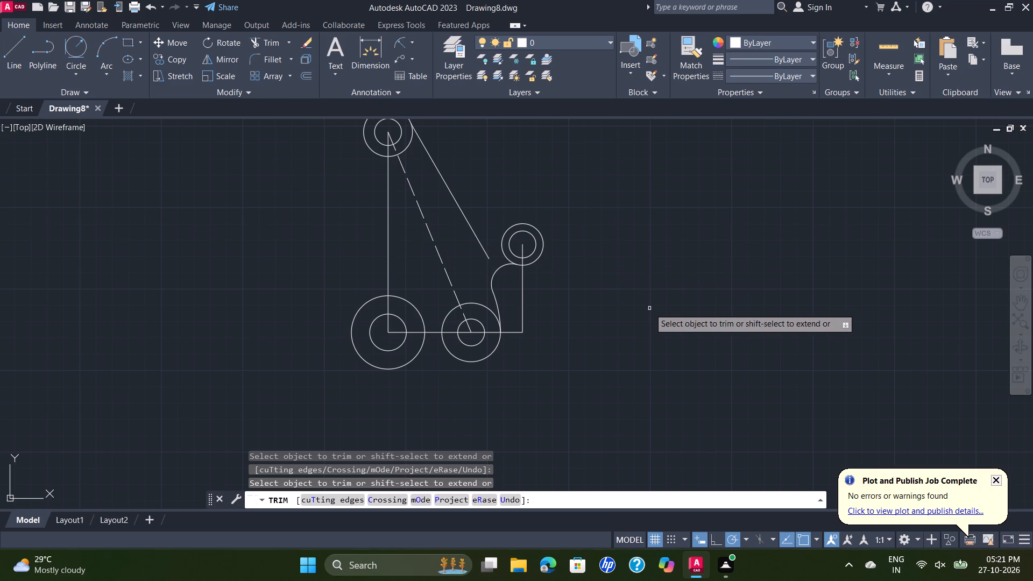
pyautogui.press('Escape')
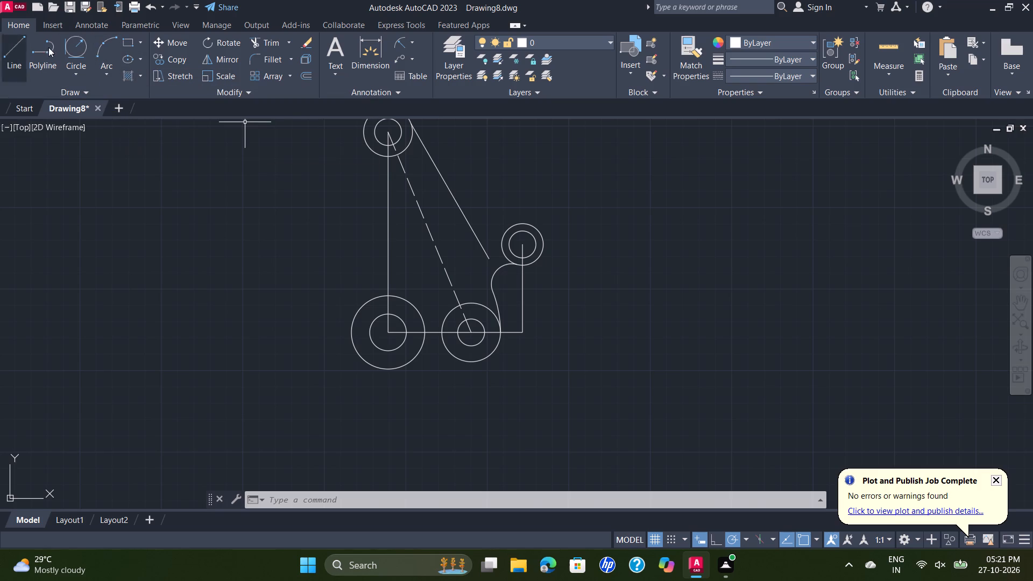
# Draw a 75 mm radius circle tangent to the undersides of the bottom-left and bottom middle outer circles.
pyautogui.click(79, 58)
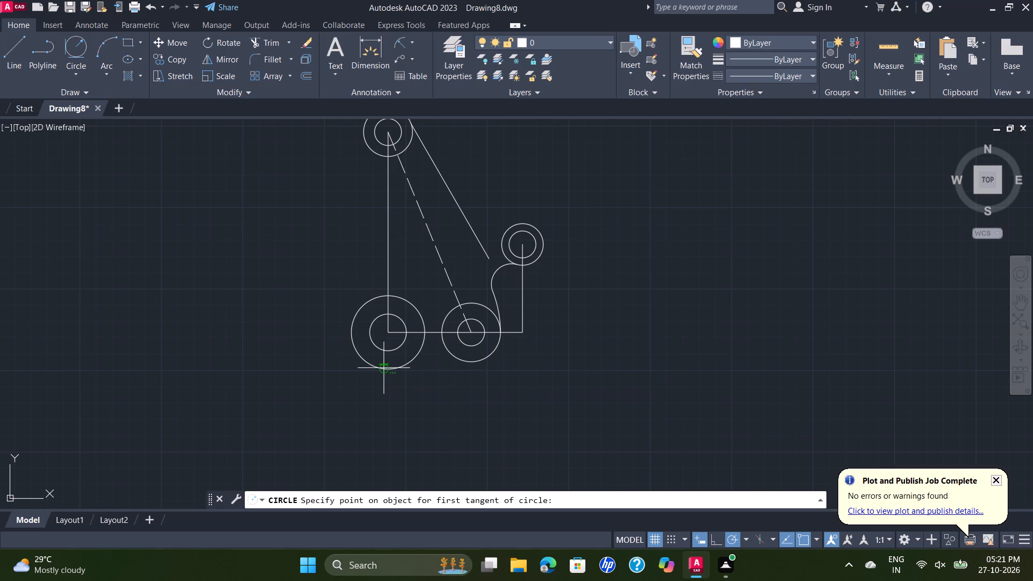
pyautogui.click(384, 368)
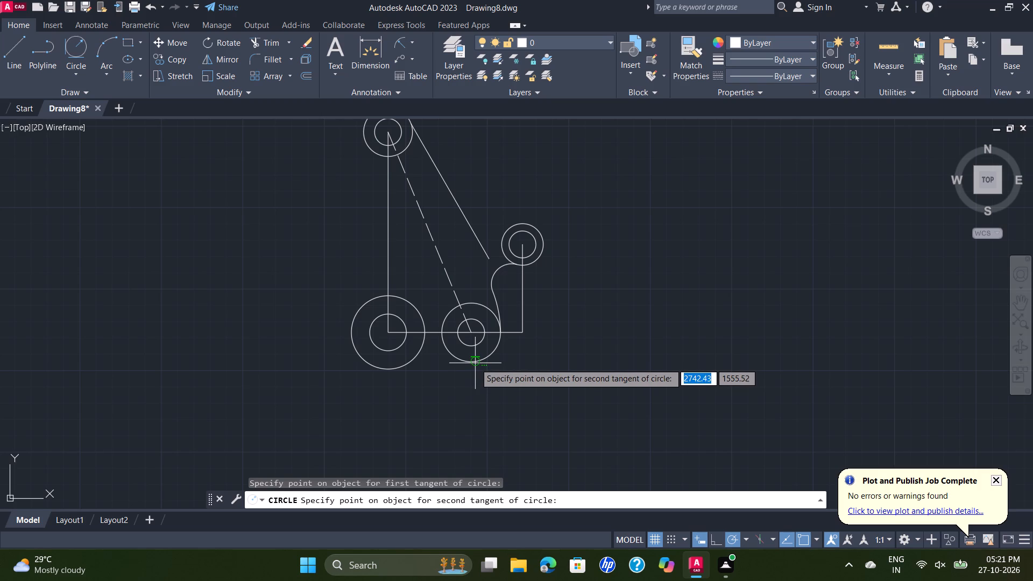
pyautogui.click(474, 362)
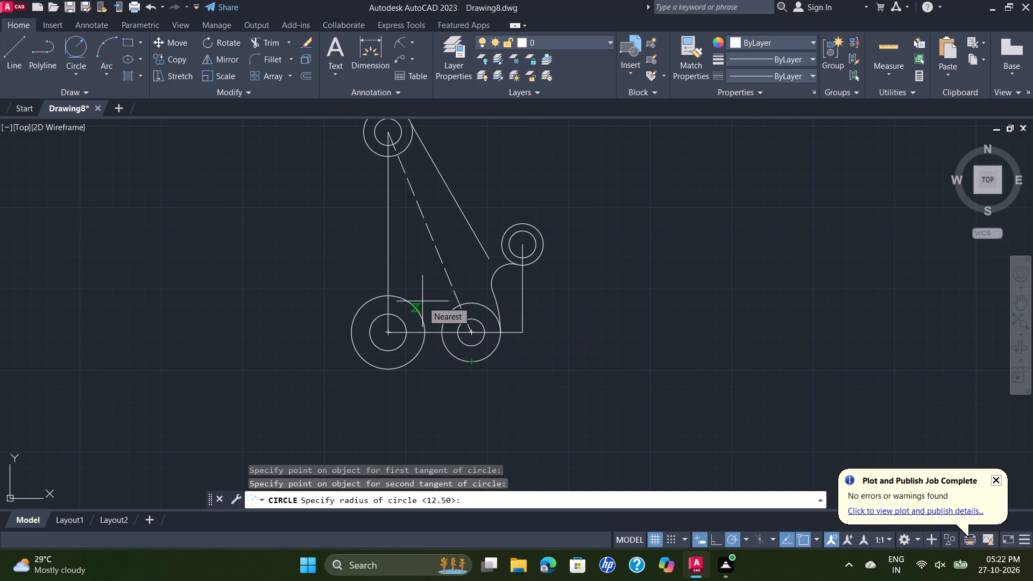
pyautogui.write('75')
pyautogui.press('Return')
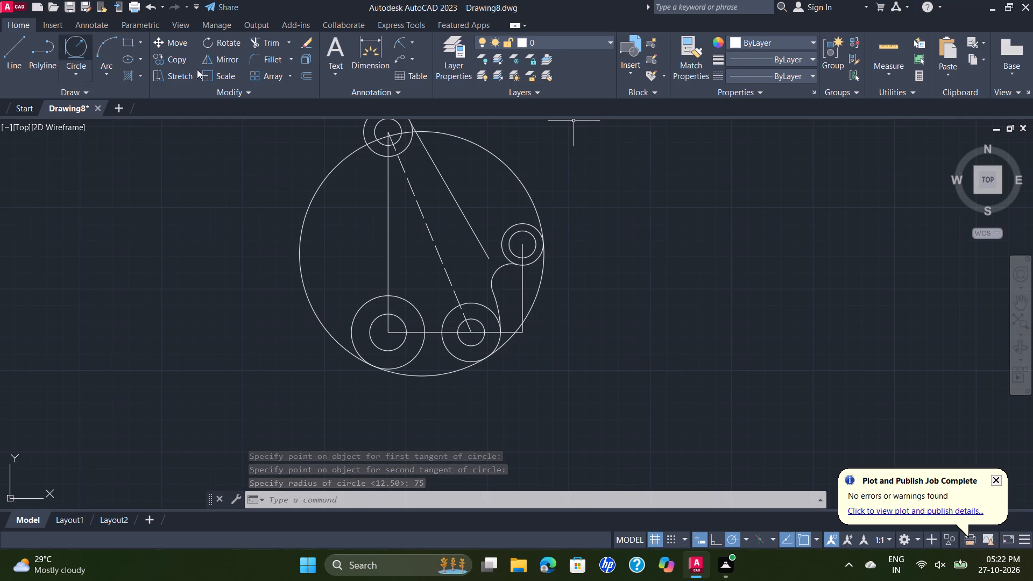
# Trim the sides of the 75 mm radius circle, keeping the bottom arc joining the bottom-left and bottom middle outer circles.
pyautogui.click(272, 38)
pyautogui.click(514, 176)
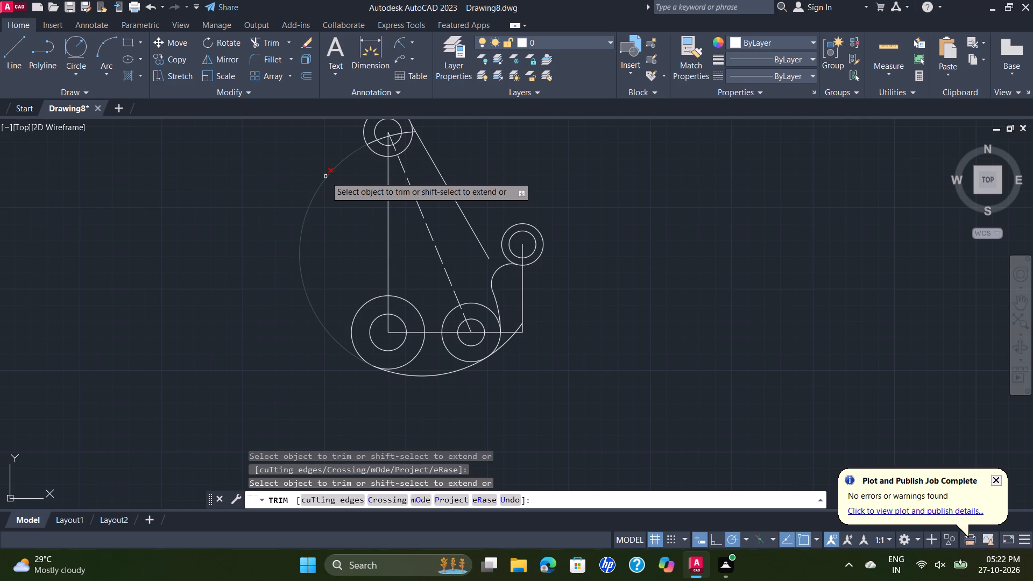
pyautogui.click(326, 176)
pyautogui.click(521, 325)
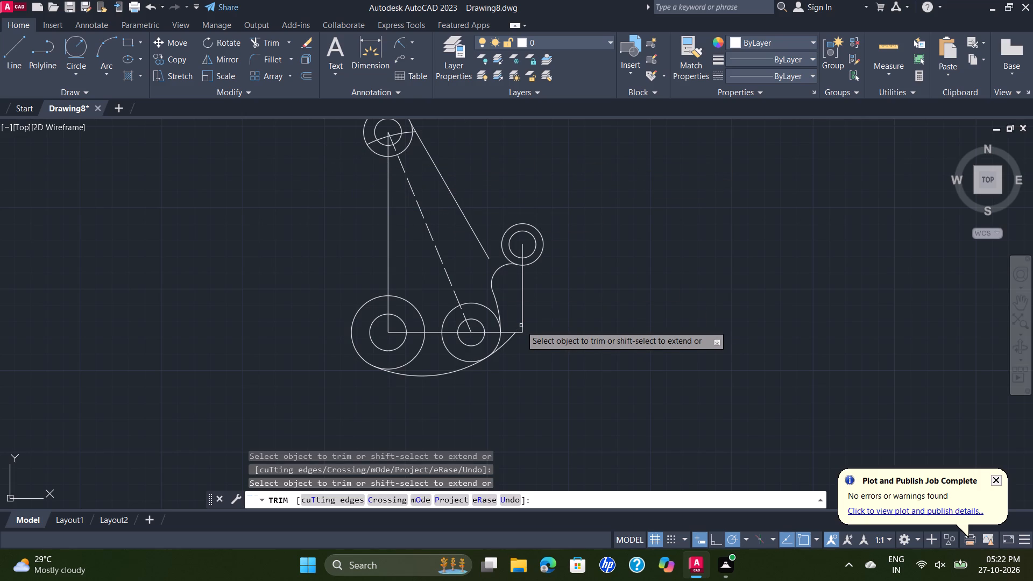
pyautogui.click(508, 338)
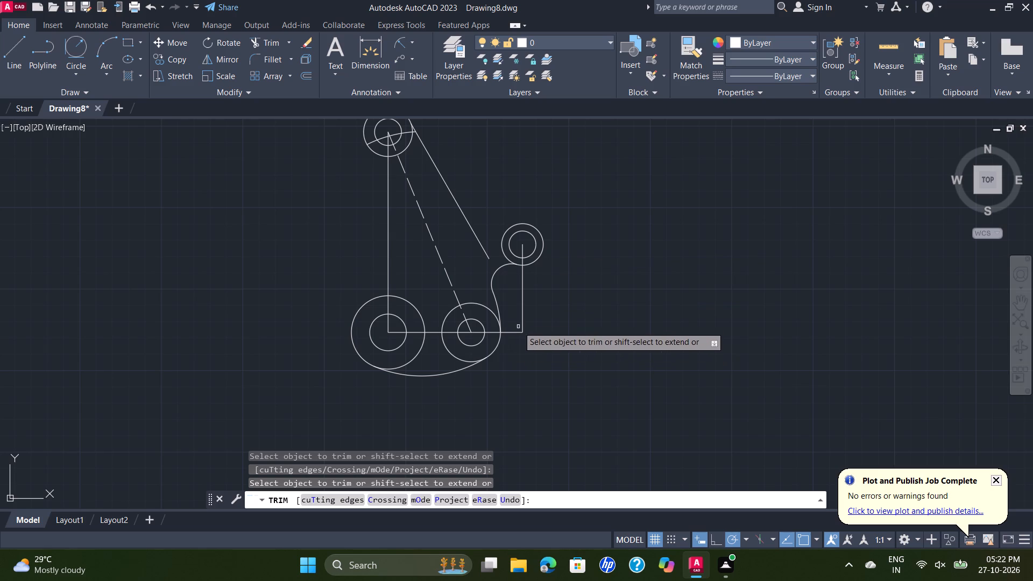
# Trim away the leftover pieces of the 75 mm radius circle inside the top pair of concentric circles.
pyautogui.click(407, 133)
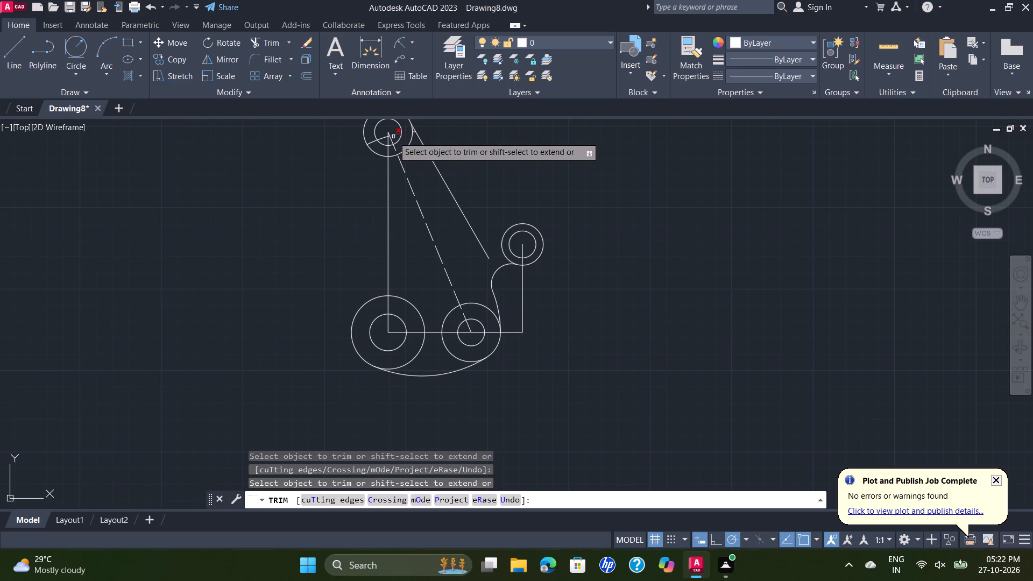
pyautogui.click(393, 137)
pyautogui.click(381, 139)
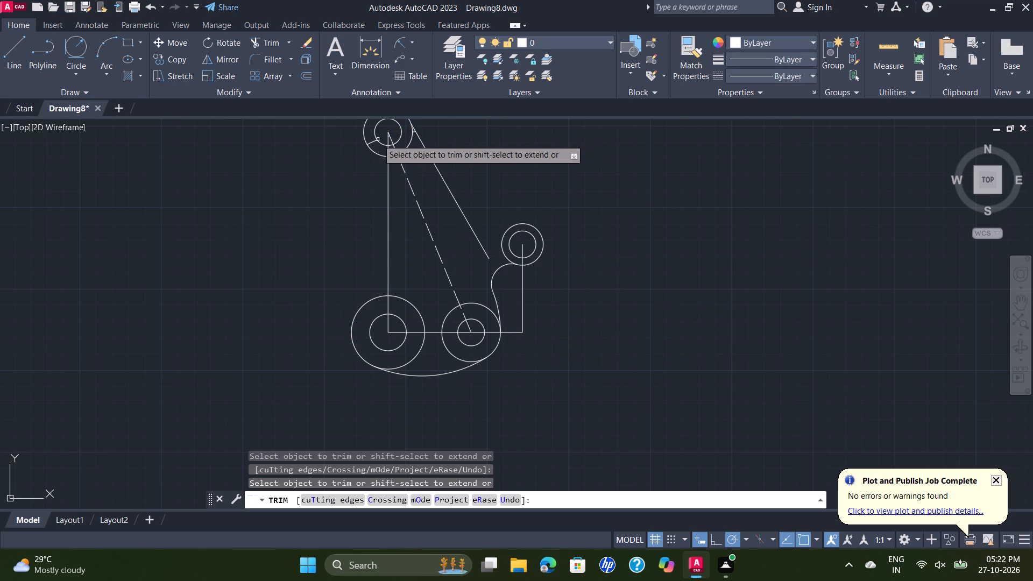
pyautogui.click(375, 141)
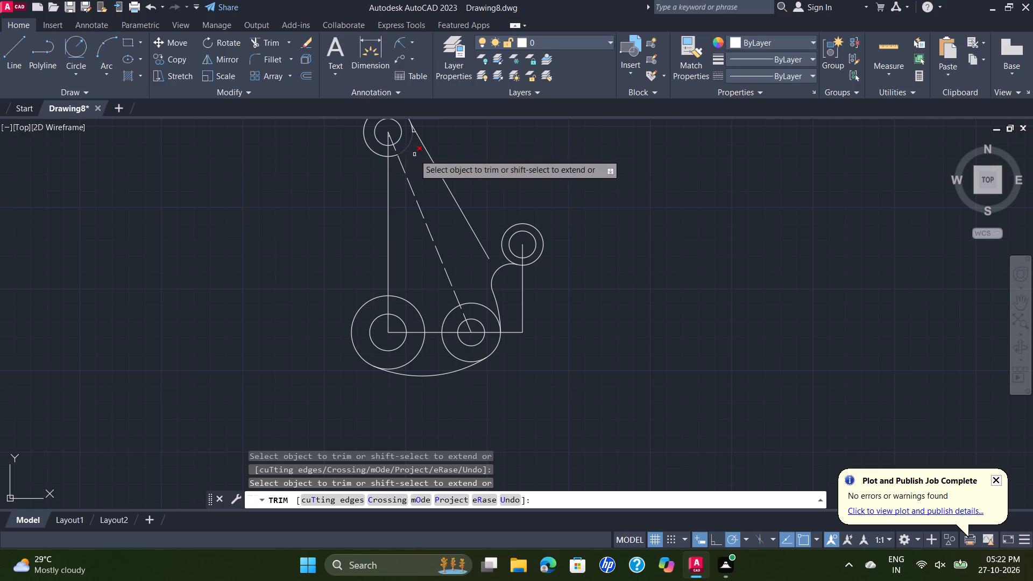
pyautogui.scroll(2, 418, 132)
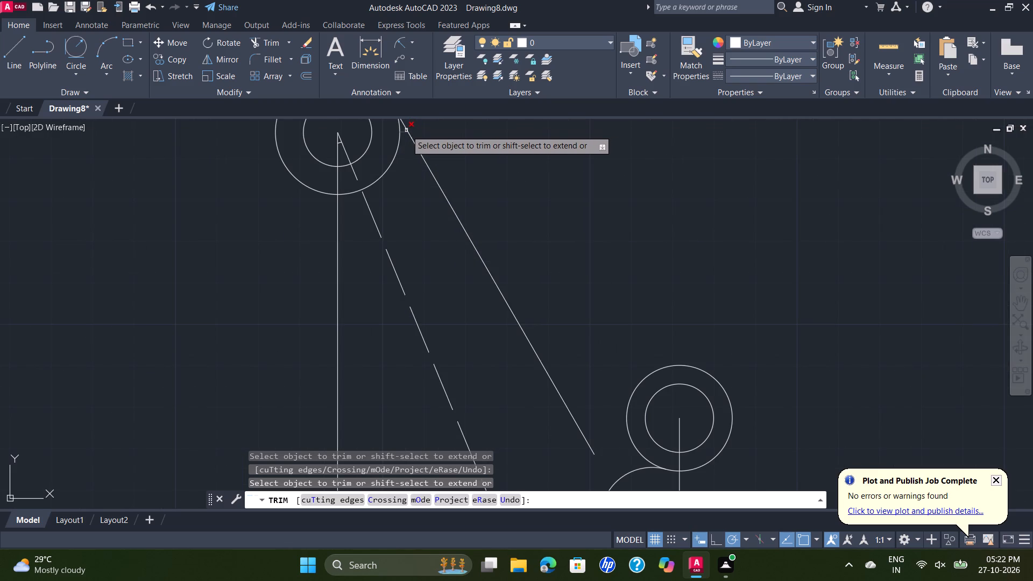
pyautogui.click(406, 131)
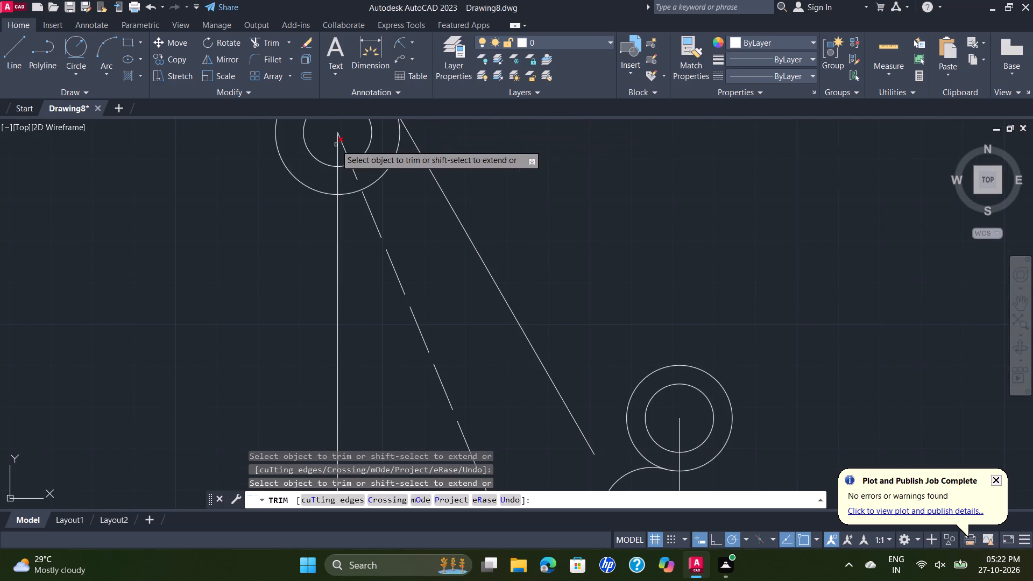
pyautogui.scroll(2, 336, 145)
pyautogui.click(341, 138)
pyautogui.scroll(-2, 341, 137)
pyautogui.scroll(-2, 534, 152)
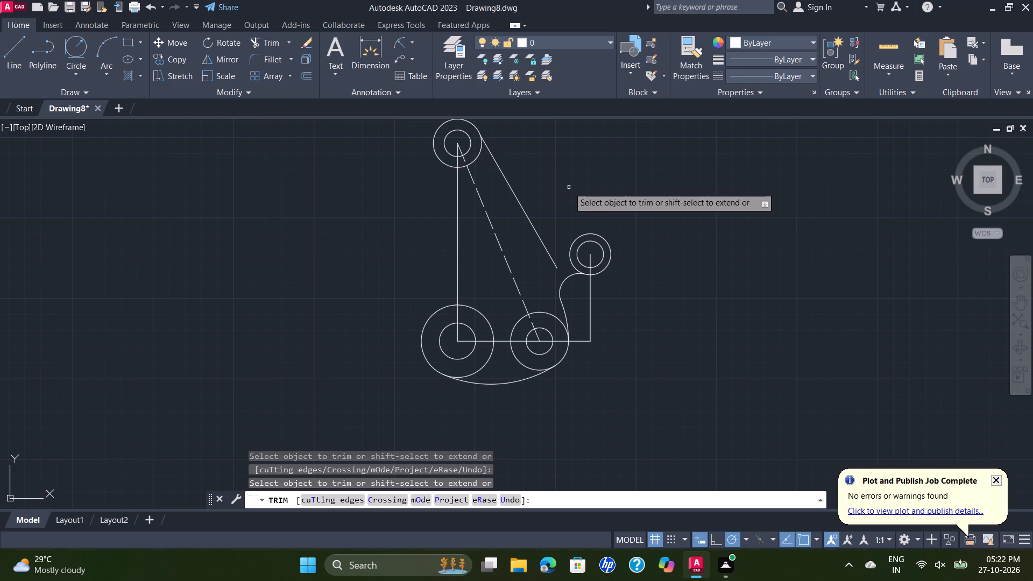
pyautogui.press('Escape')
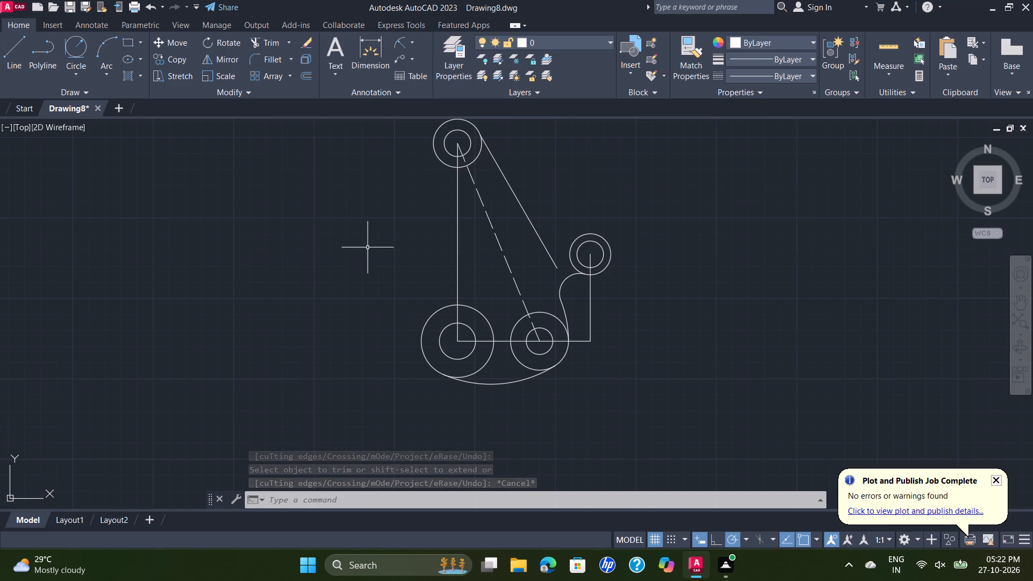
# Erase the solid vertical and horizontal construction lines between the circle centres, keeping the dashed slanted centre line.
pyautogui.click(457, 246)
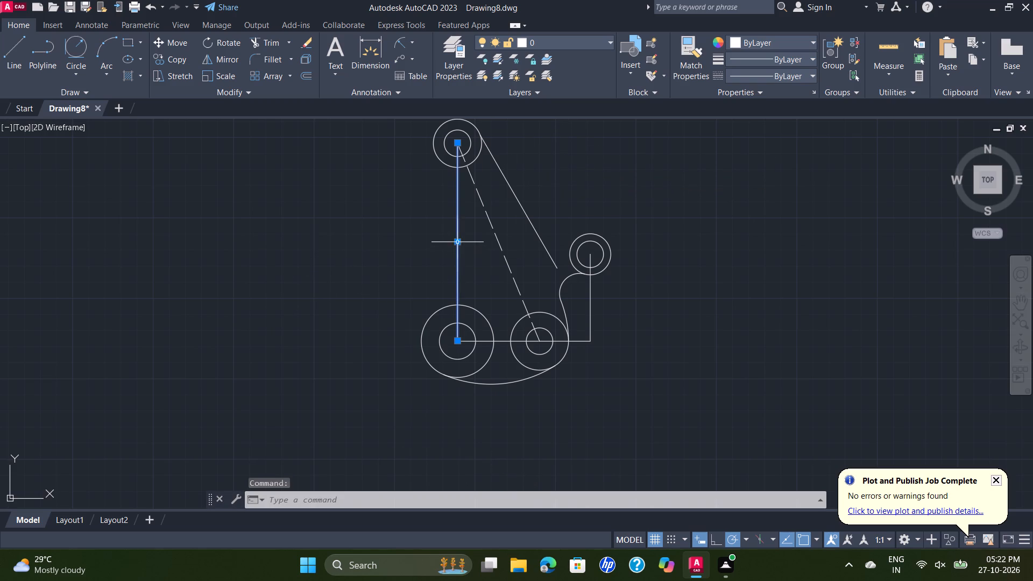
pyautogui.press('Delete')
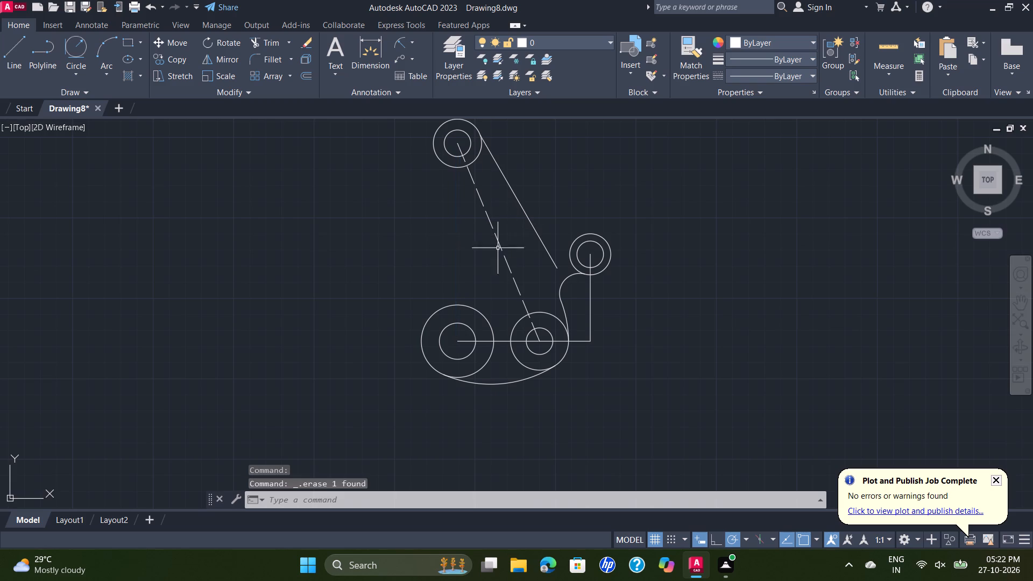
pyautogui.click(492, 341)
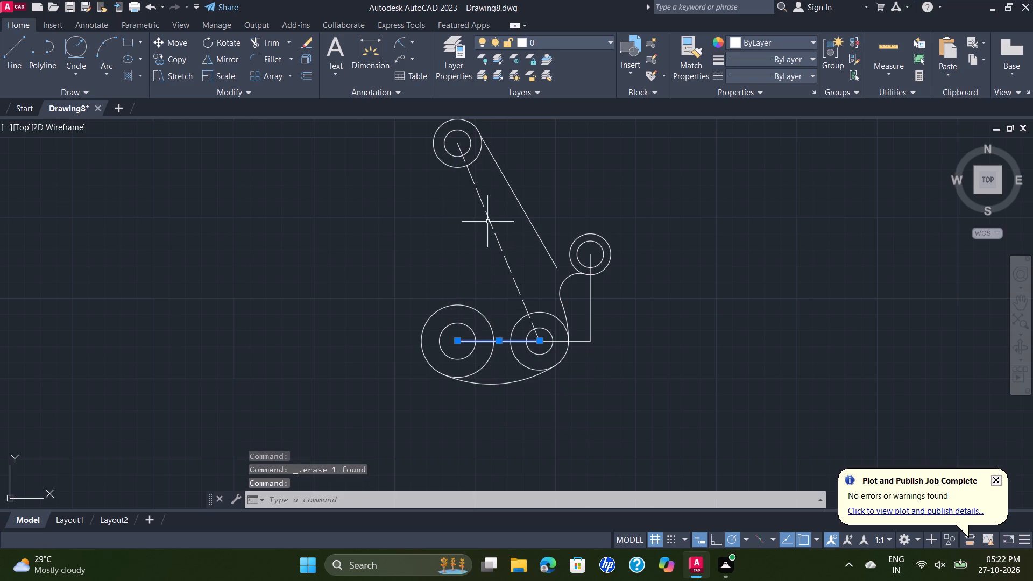
pyautogui.press('Delete')
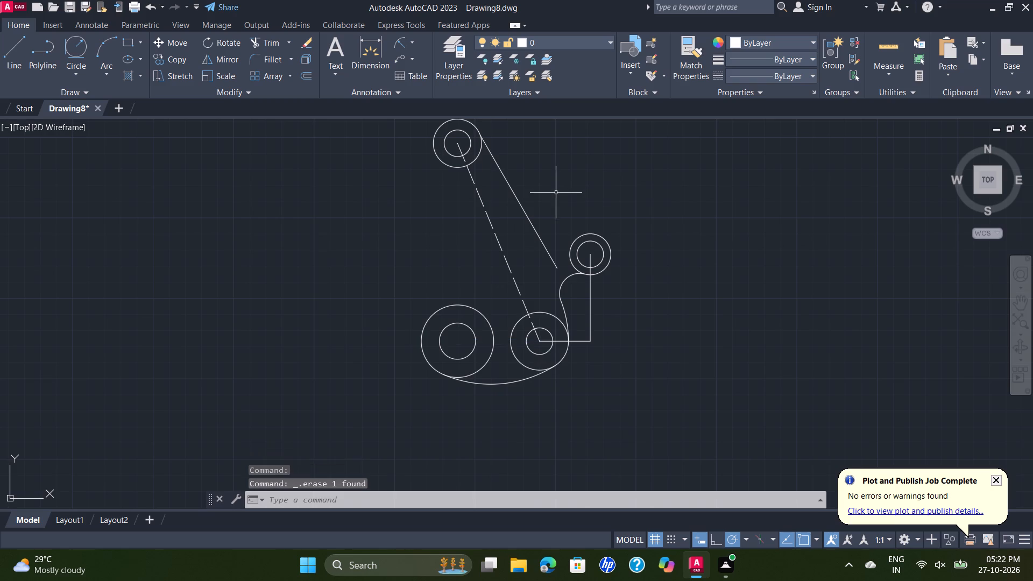
pyautogui.click(582, 344)
pyautogui.click(592, 337)
pyautogui.click(619, 315)
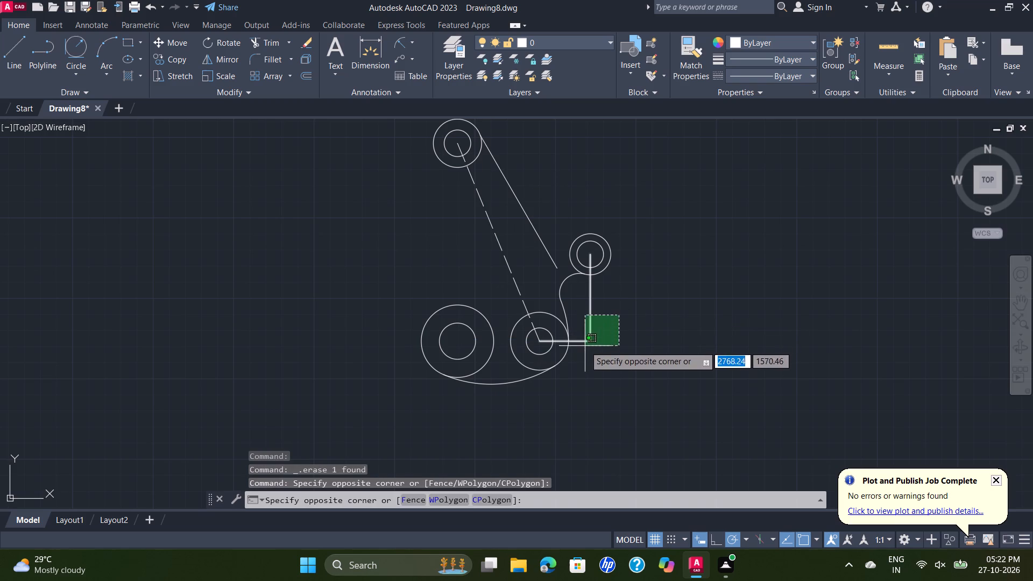
pyautogui.click(585, 347)
pyautogui.press('Delete')
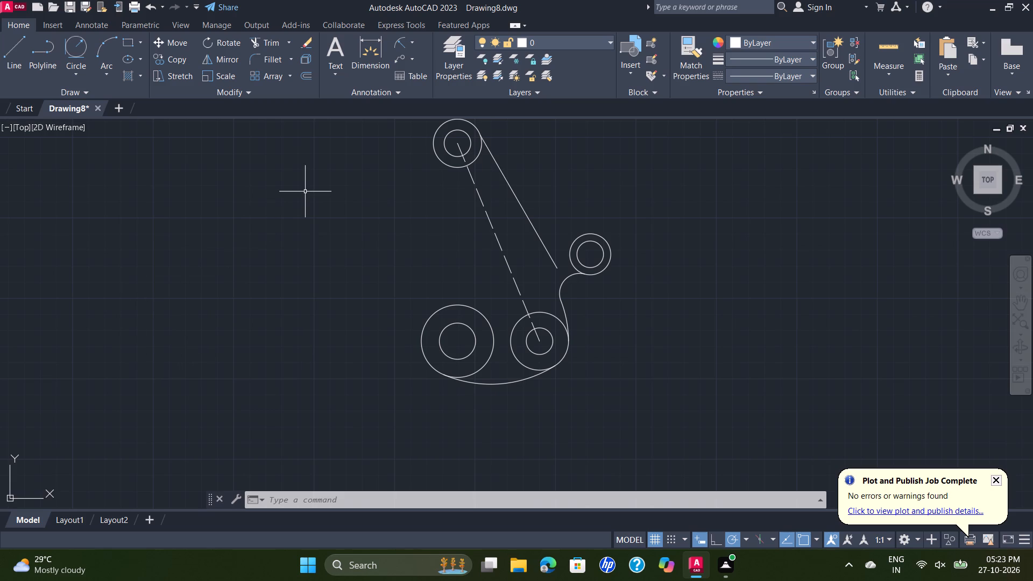
# Start a straight edge line from the left side of the top outer circle, heading down toward the bottom circles.
pyautogui.moveTo(462, 229); pyautogui.dragTo(456, 320, button='middle')
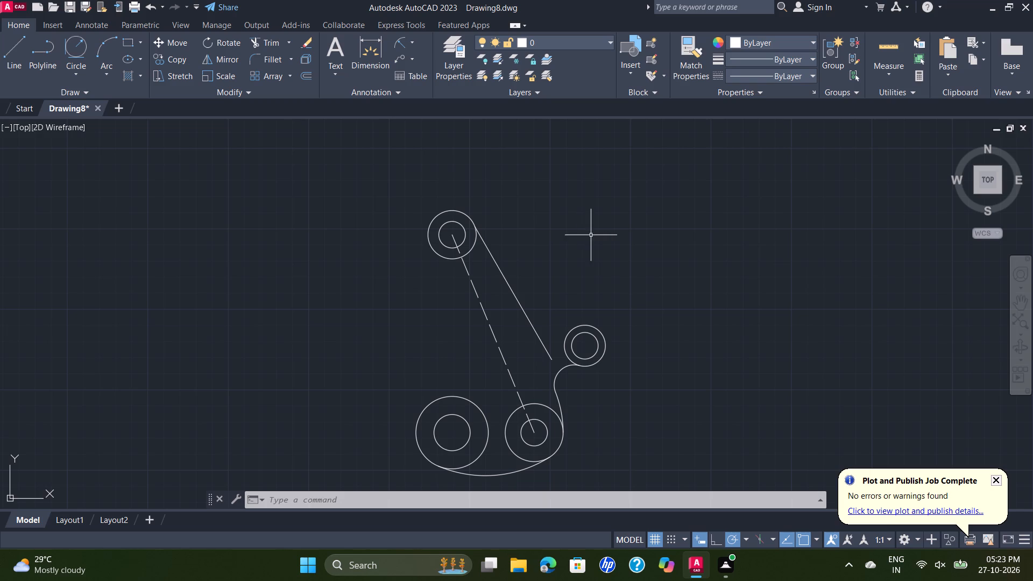
pyautogui.click(13, 47)
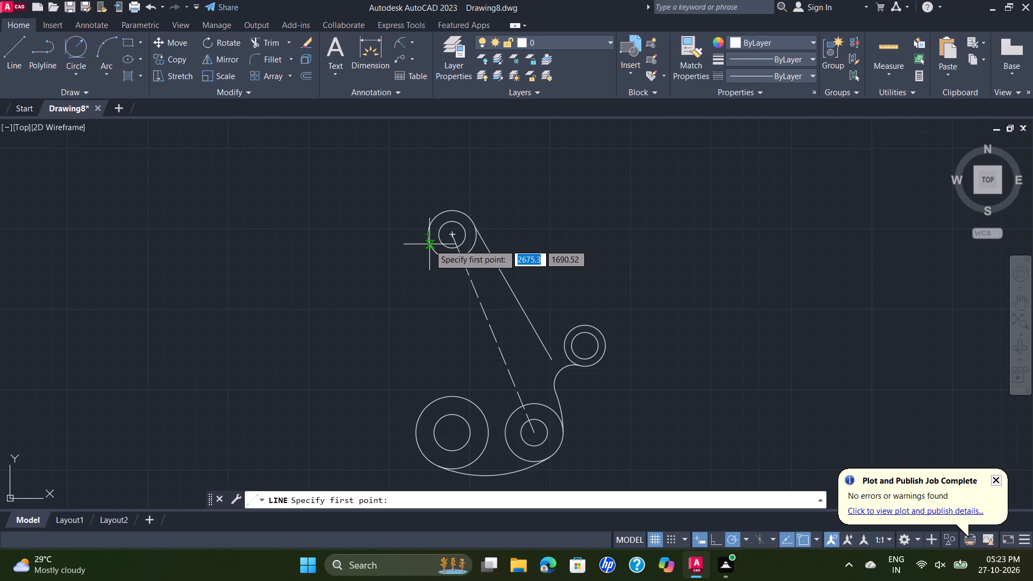
pyautogui.click(430, 245)
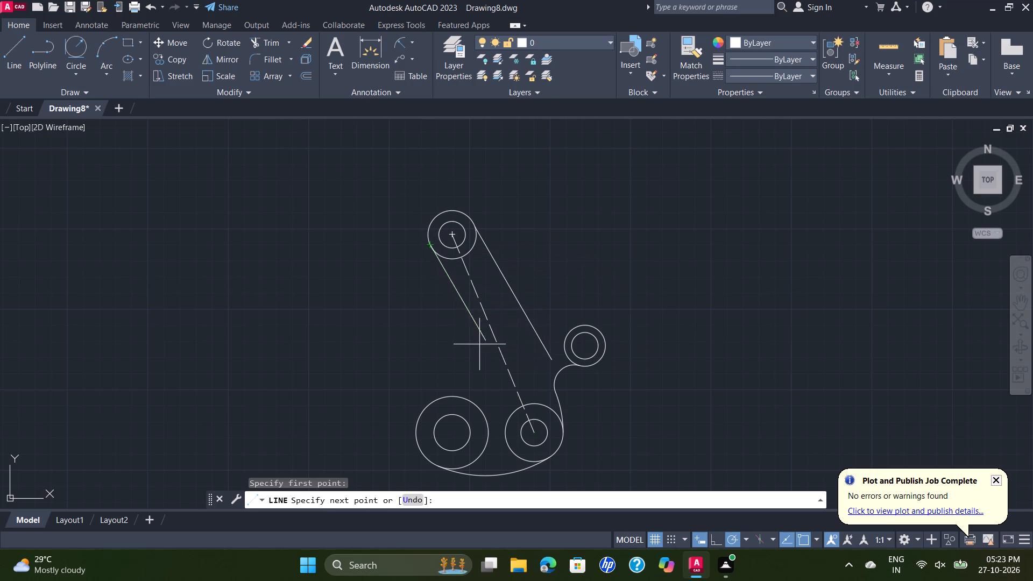
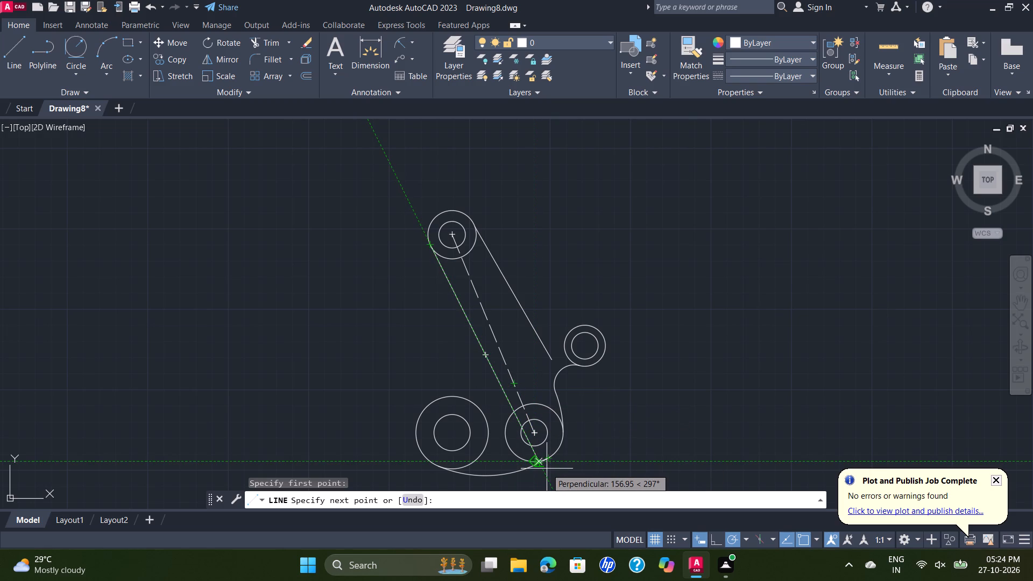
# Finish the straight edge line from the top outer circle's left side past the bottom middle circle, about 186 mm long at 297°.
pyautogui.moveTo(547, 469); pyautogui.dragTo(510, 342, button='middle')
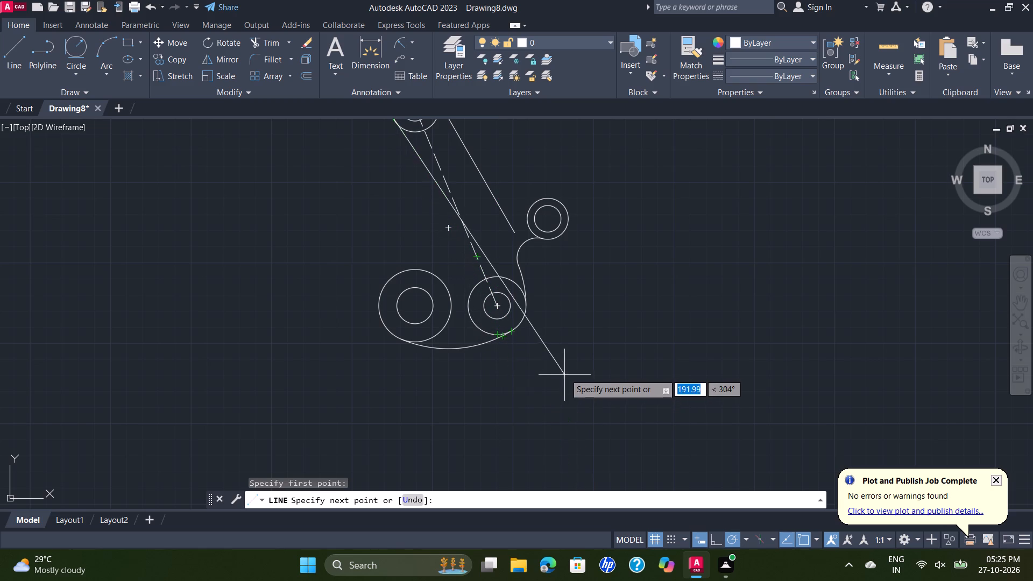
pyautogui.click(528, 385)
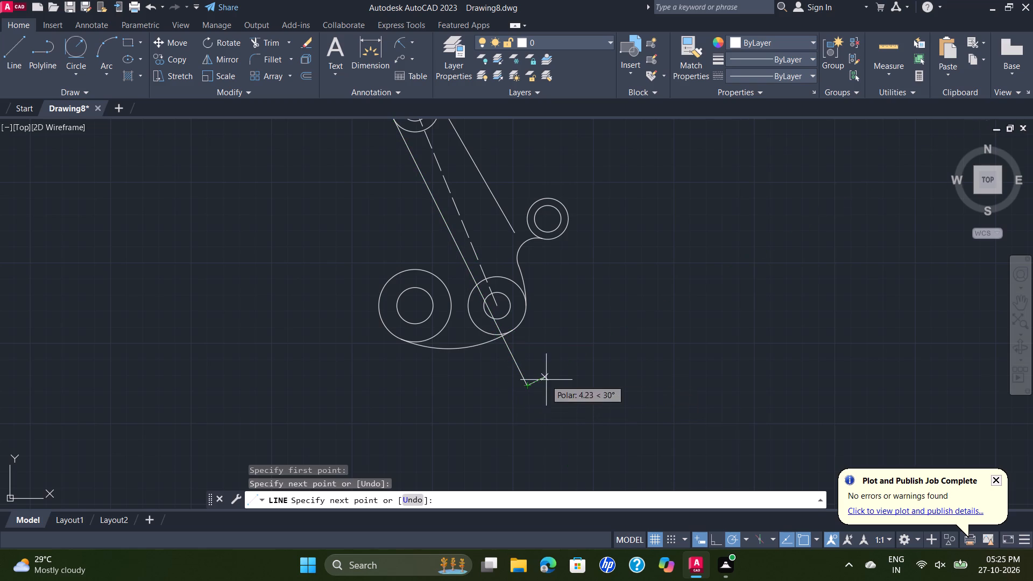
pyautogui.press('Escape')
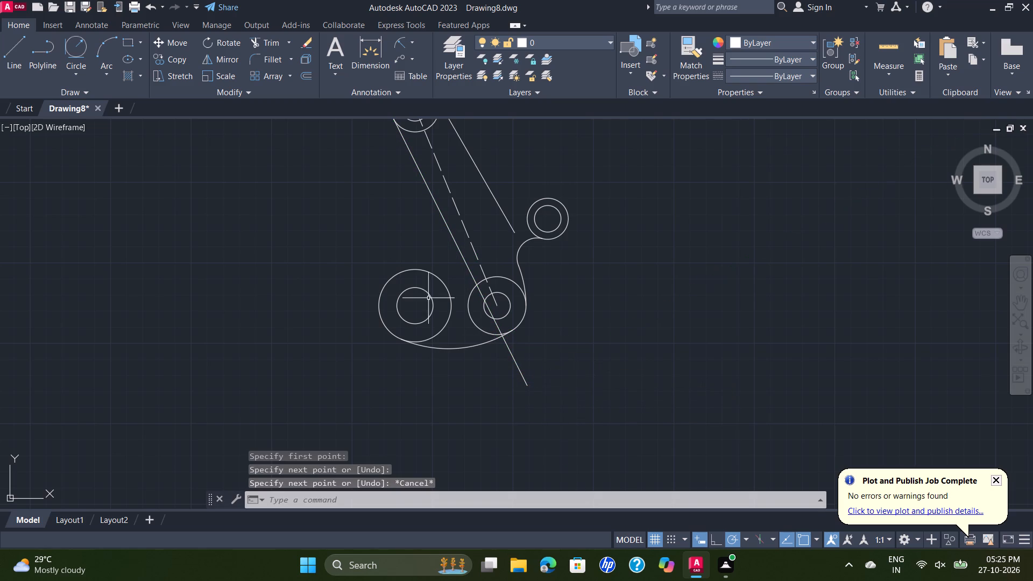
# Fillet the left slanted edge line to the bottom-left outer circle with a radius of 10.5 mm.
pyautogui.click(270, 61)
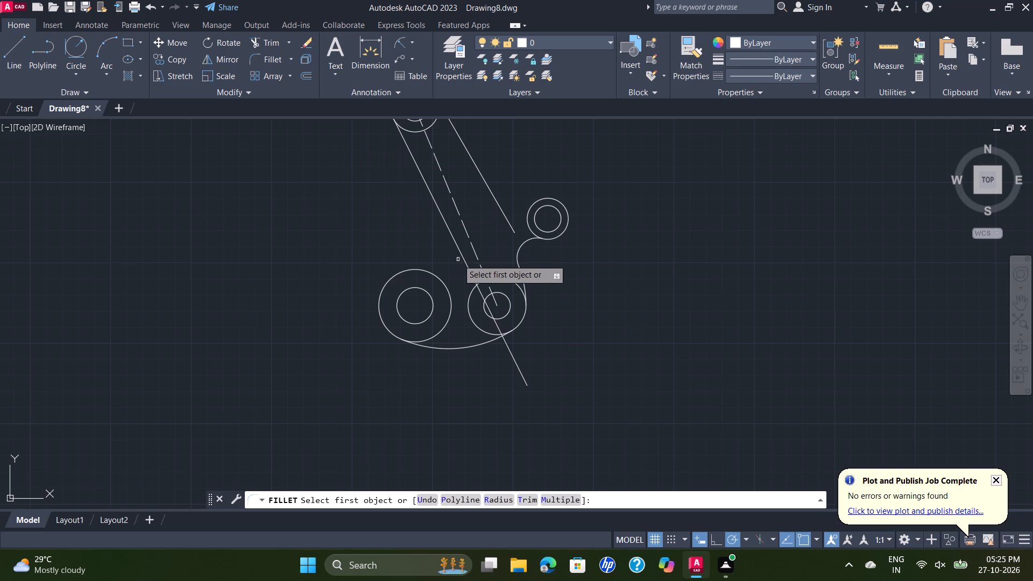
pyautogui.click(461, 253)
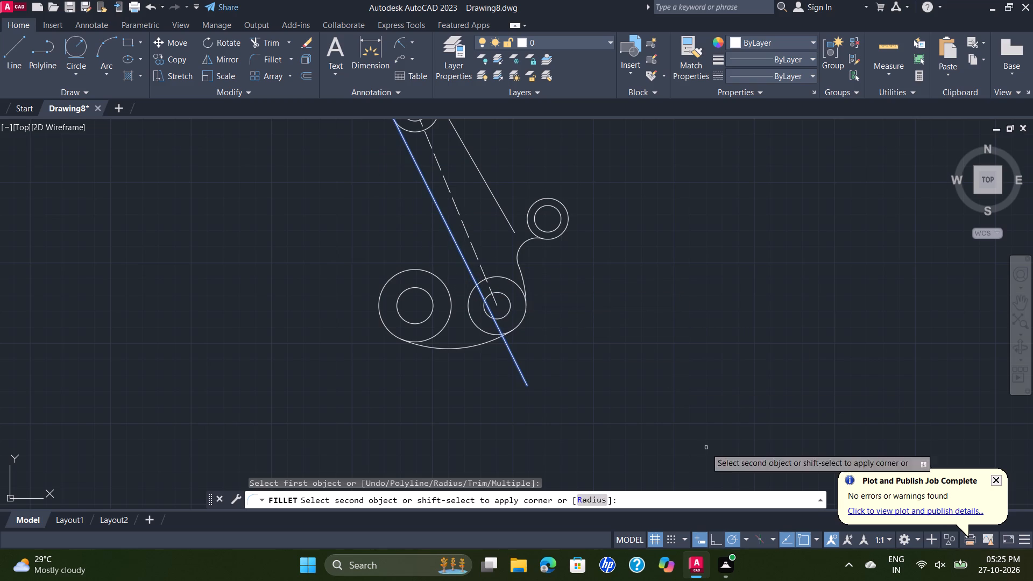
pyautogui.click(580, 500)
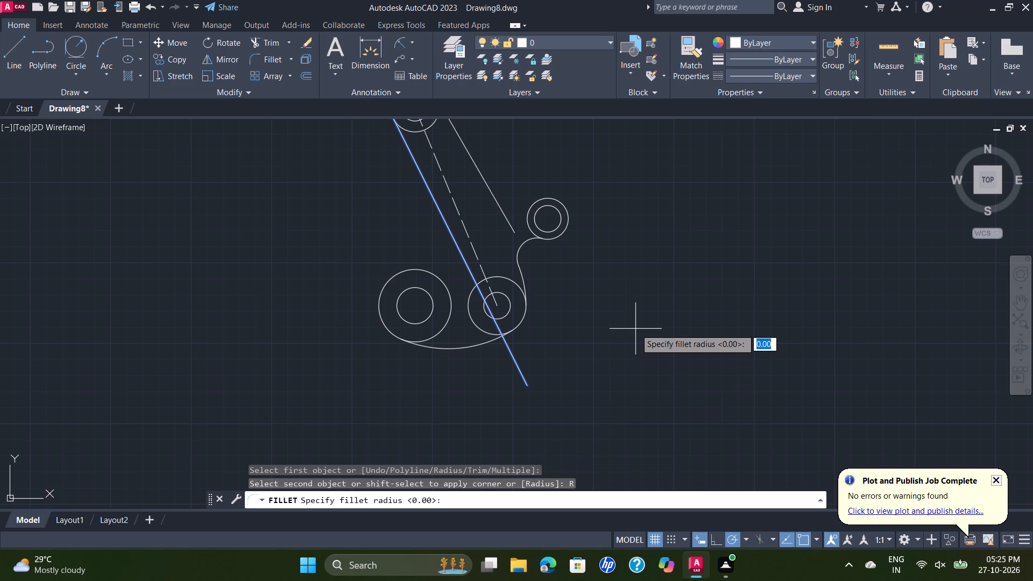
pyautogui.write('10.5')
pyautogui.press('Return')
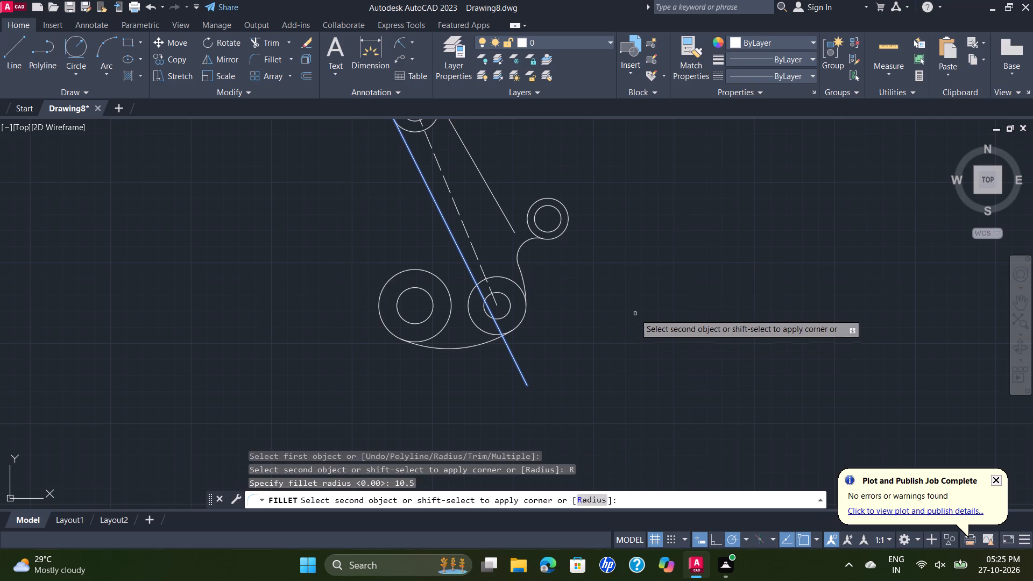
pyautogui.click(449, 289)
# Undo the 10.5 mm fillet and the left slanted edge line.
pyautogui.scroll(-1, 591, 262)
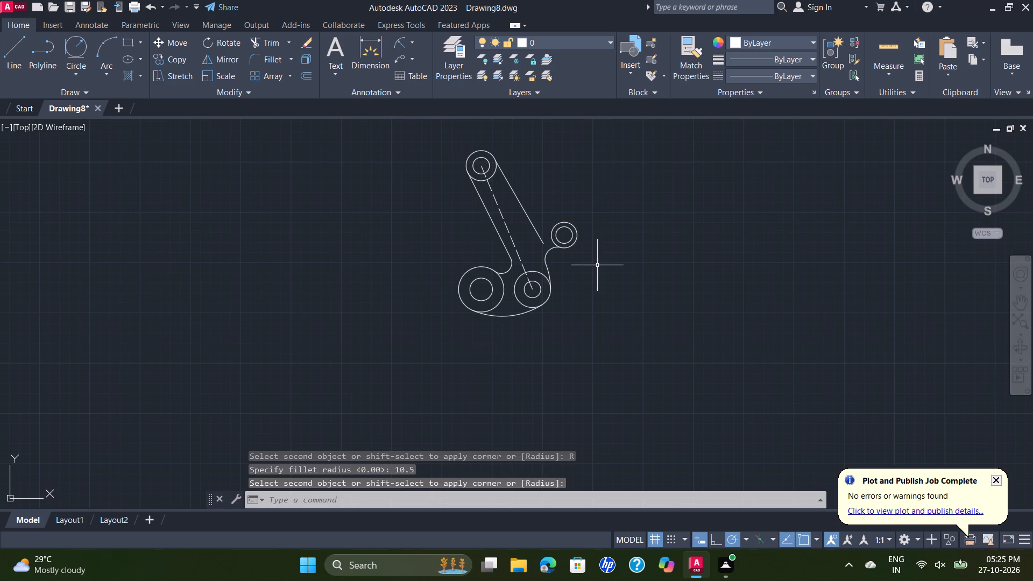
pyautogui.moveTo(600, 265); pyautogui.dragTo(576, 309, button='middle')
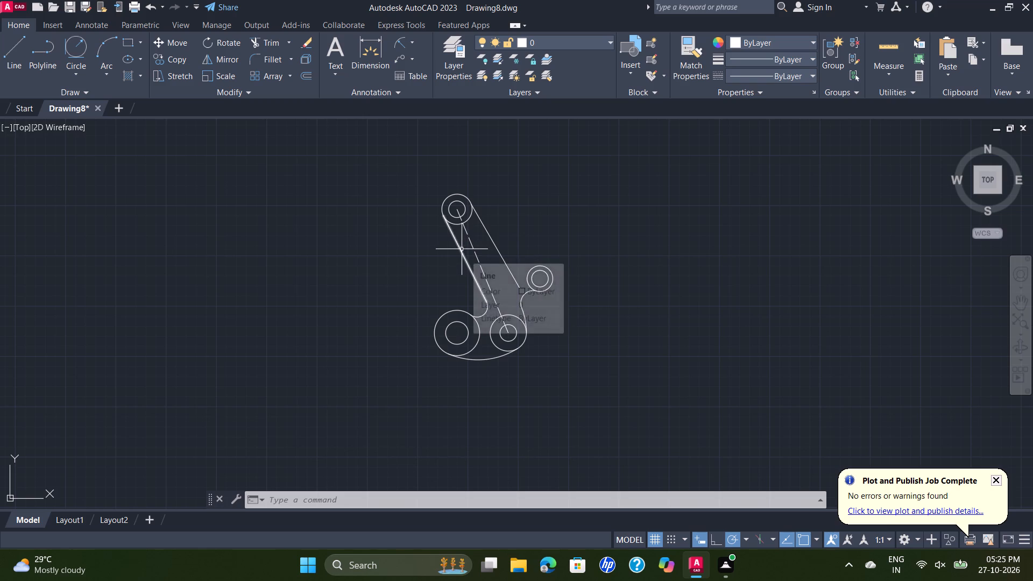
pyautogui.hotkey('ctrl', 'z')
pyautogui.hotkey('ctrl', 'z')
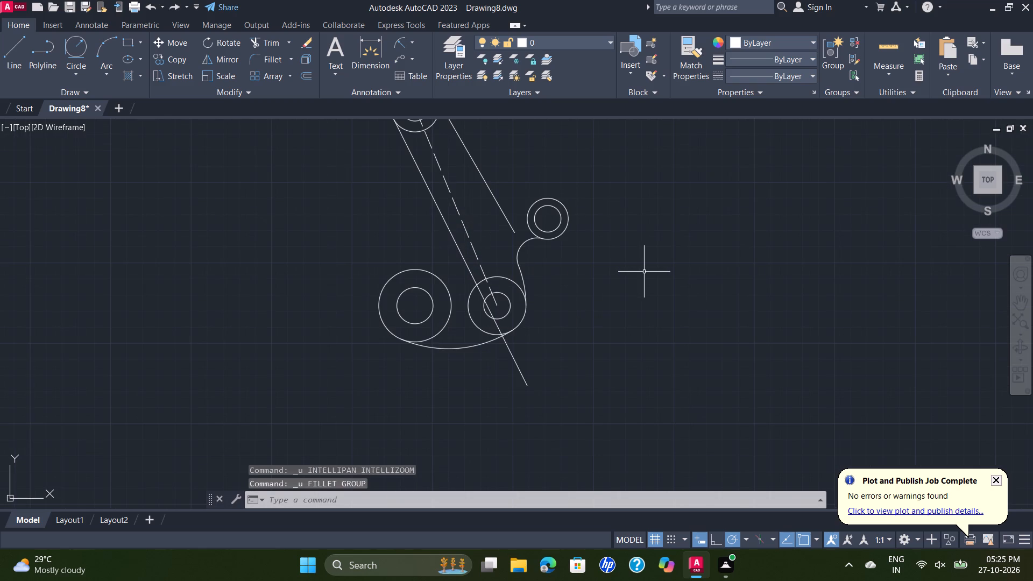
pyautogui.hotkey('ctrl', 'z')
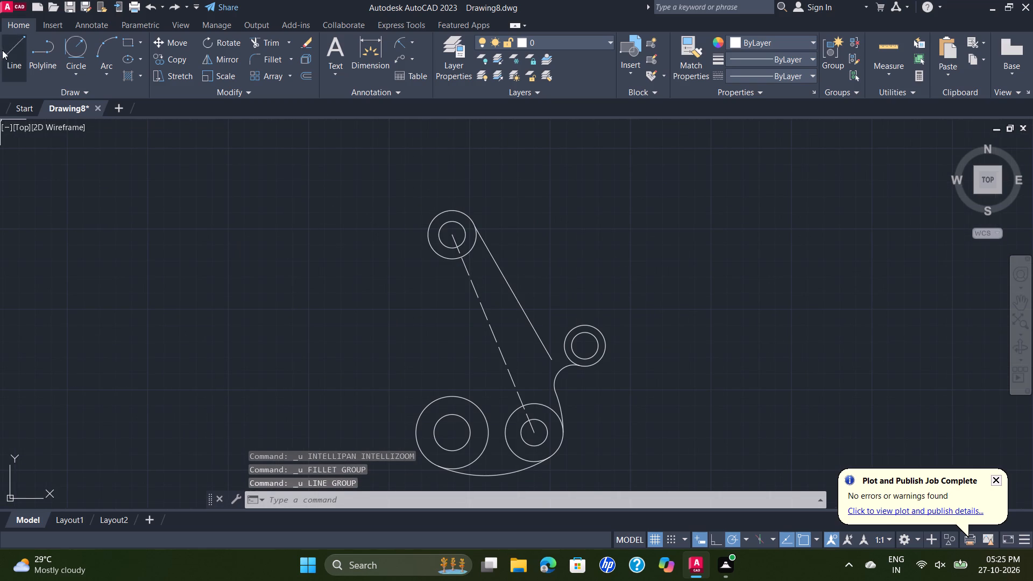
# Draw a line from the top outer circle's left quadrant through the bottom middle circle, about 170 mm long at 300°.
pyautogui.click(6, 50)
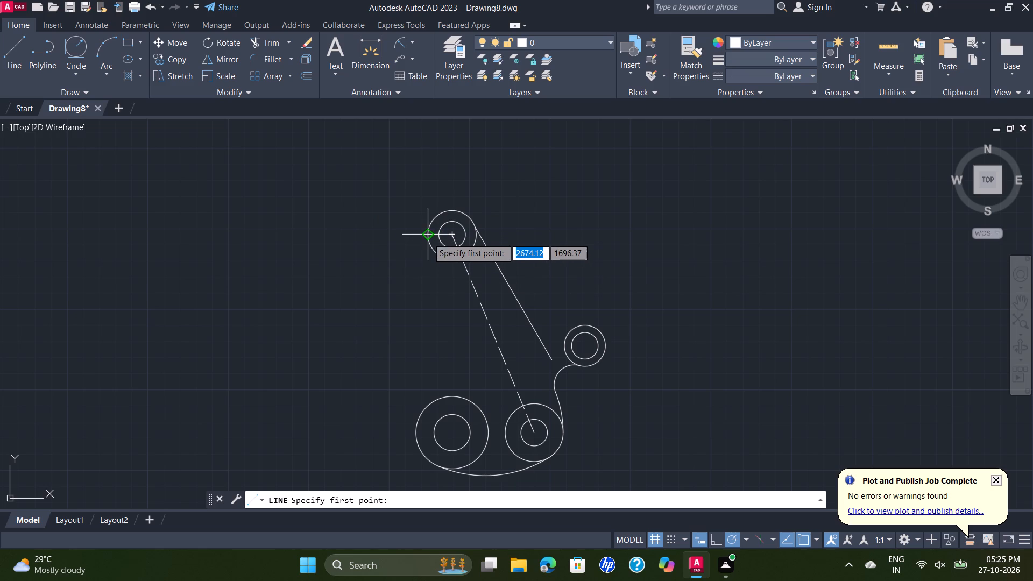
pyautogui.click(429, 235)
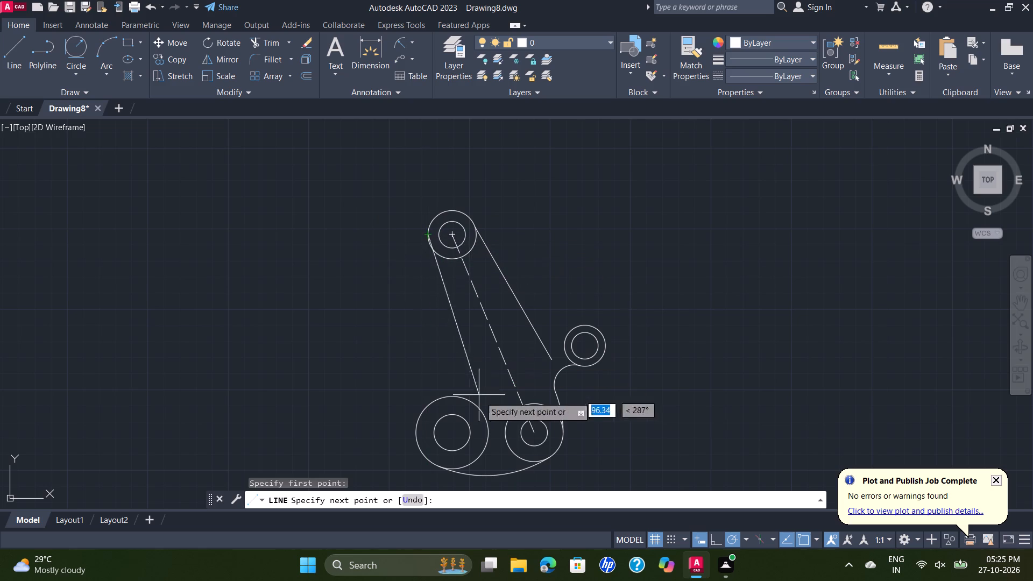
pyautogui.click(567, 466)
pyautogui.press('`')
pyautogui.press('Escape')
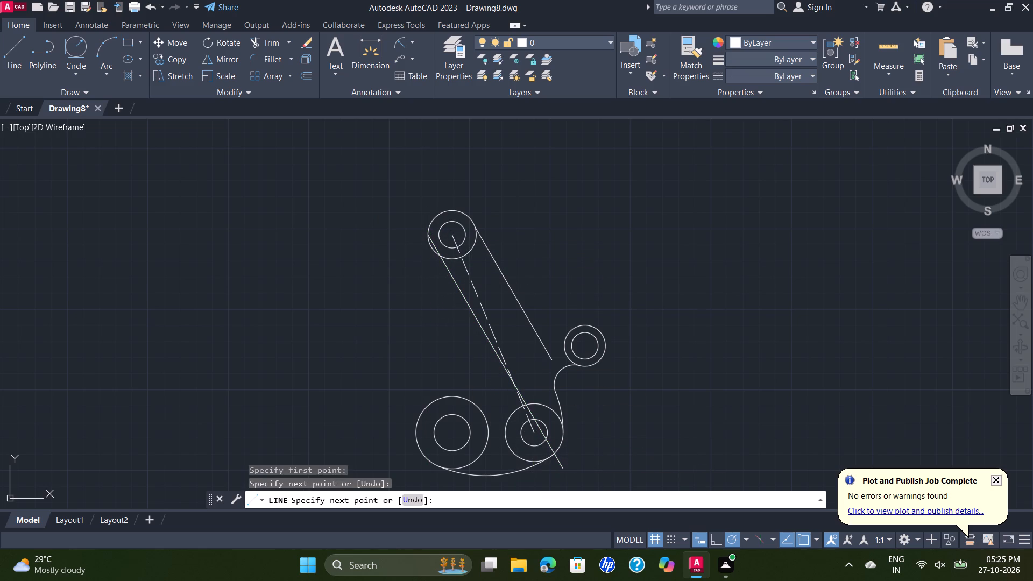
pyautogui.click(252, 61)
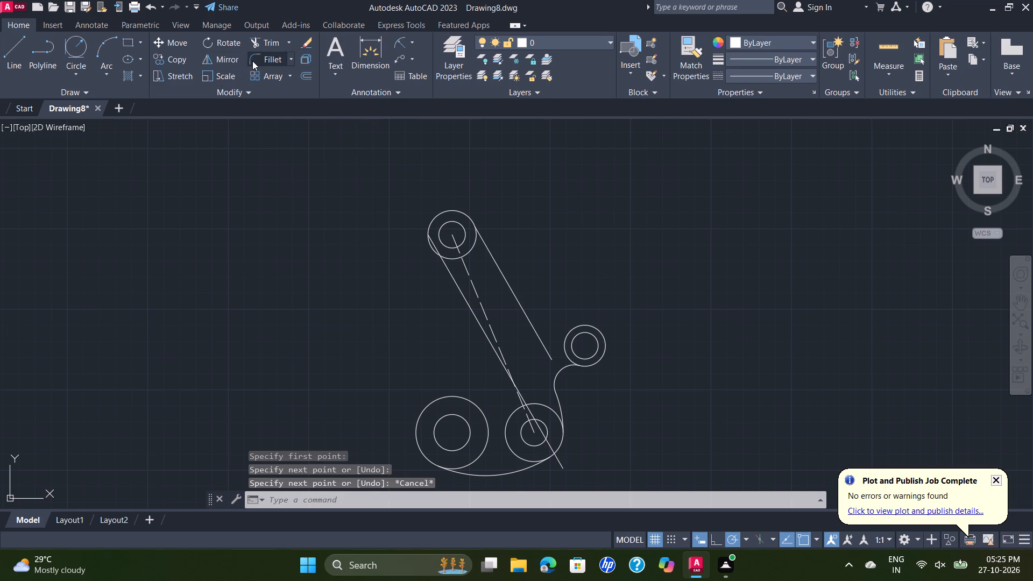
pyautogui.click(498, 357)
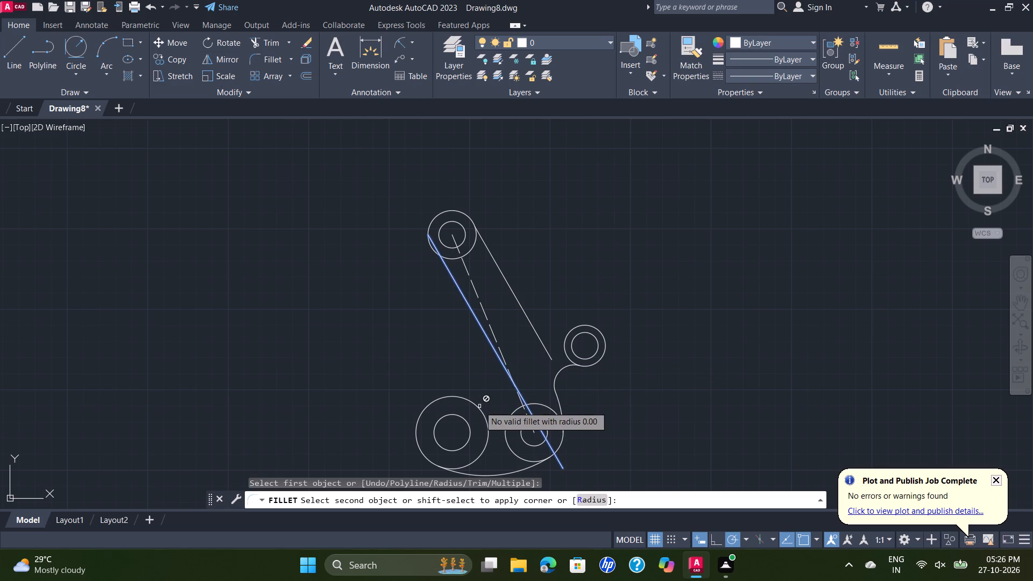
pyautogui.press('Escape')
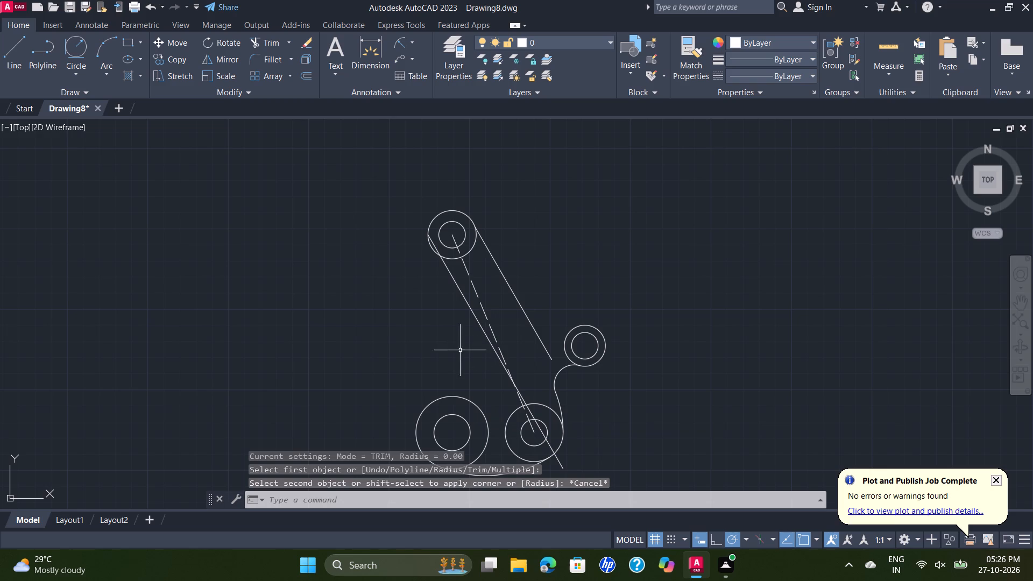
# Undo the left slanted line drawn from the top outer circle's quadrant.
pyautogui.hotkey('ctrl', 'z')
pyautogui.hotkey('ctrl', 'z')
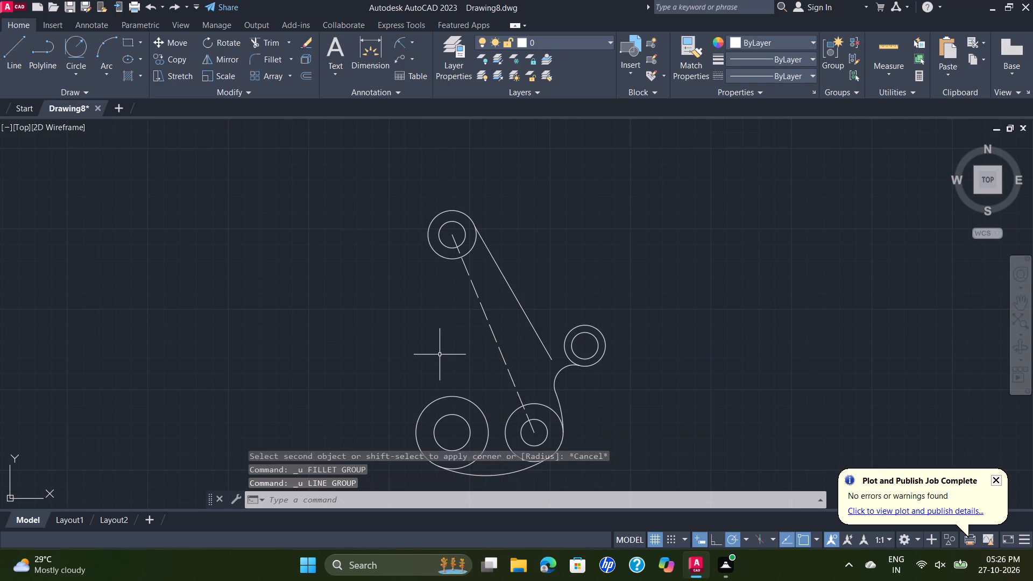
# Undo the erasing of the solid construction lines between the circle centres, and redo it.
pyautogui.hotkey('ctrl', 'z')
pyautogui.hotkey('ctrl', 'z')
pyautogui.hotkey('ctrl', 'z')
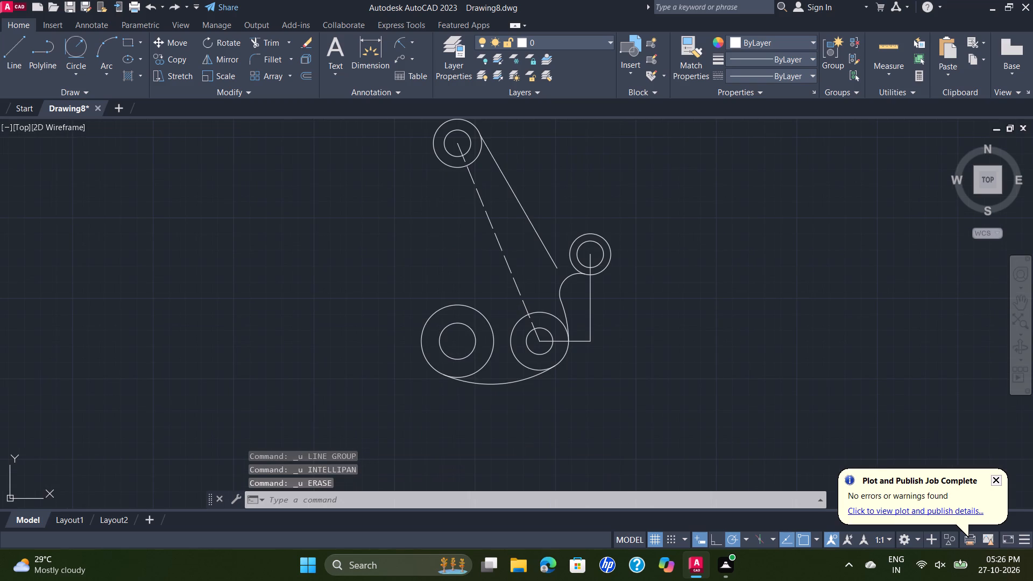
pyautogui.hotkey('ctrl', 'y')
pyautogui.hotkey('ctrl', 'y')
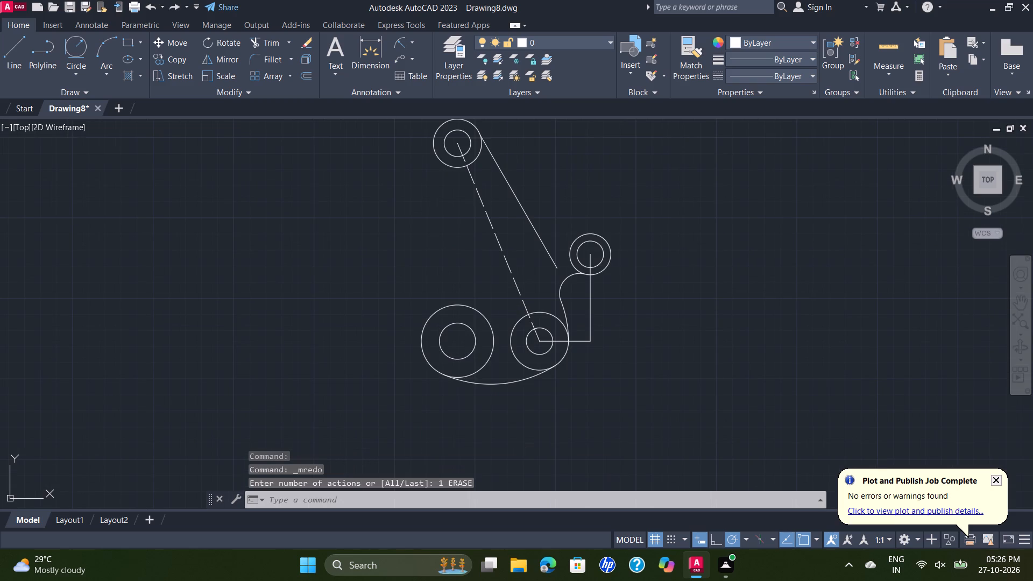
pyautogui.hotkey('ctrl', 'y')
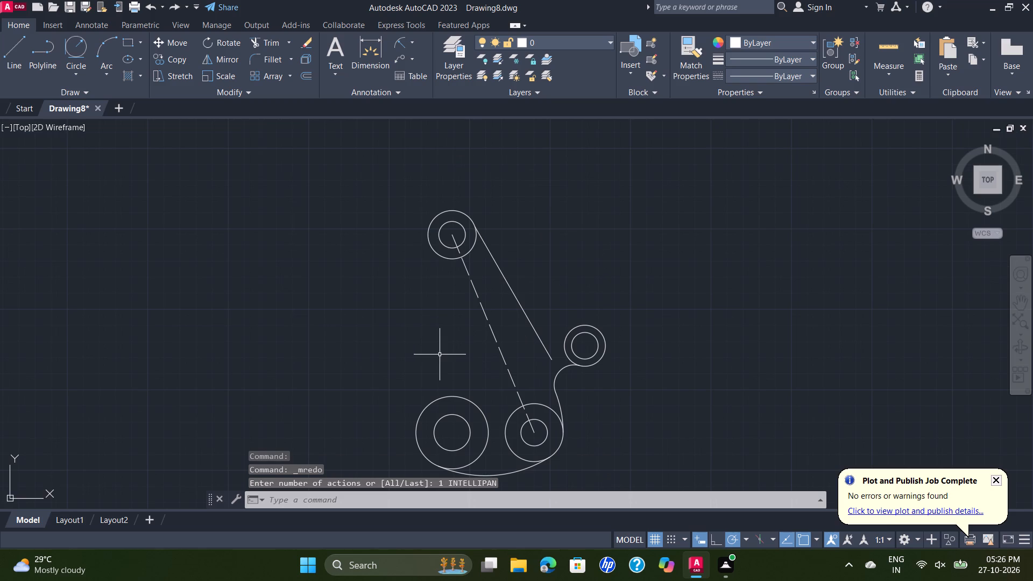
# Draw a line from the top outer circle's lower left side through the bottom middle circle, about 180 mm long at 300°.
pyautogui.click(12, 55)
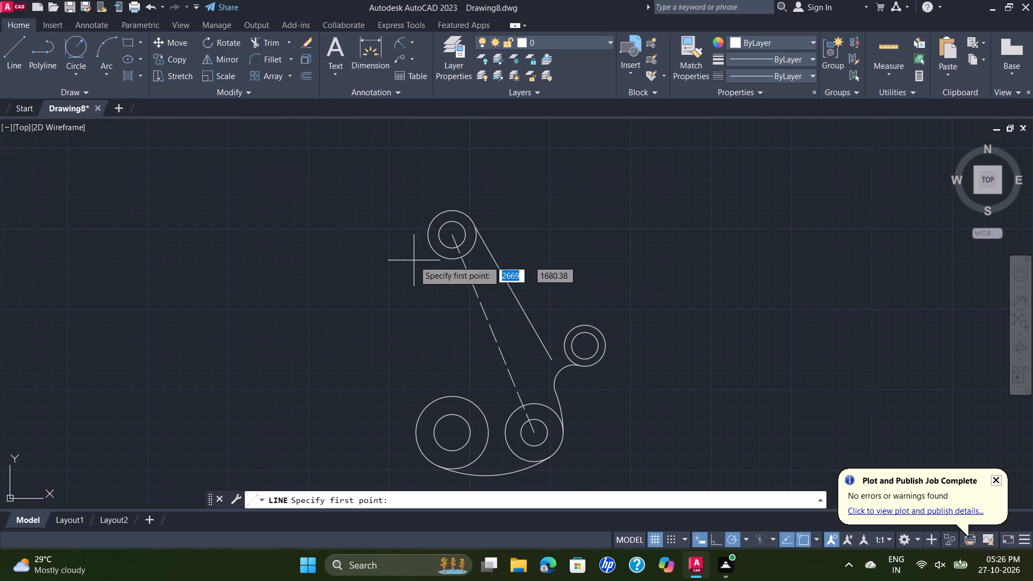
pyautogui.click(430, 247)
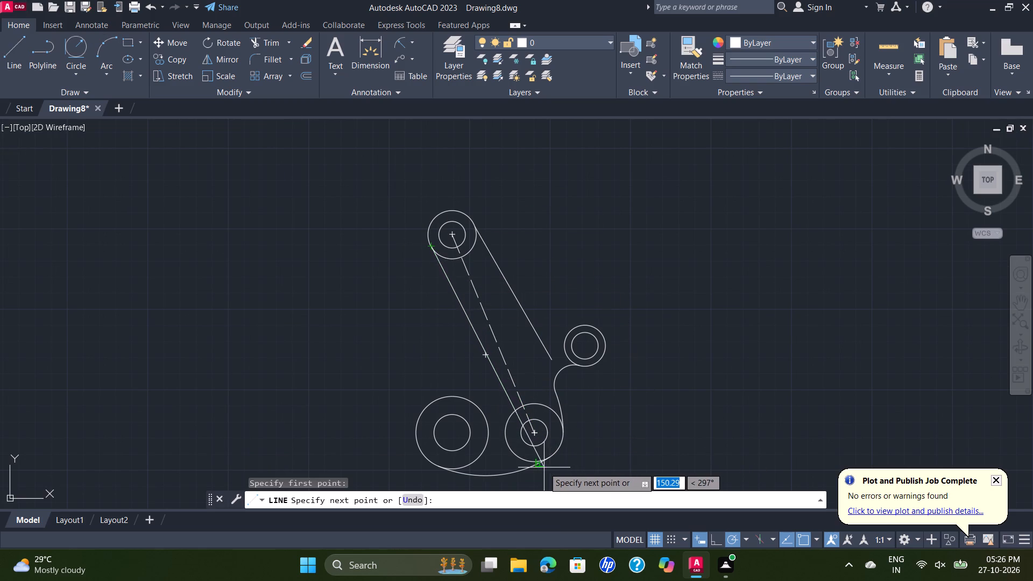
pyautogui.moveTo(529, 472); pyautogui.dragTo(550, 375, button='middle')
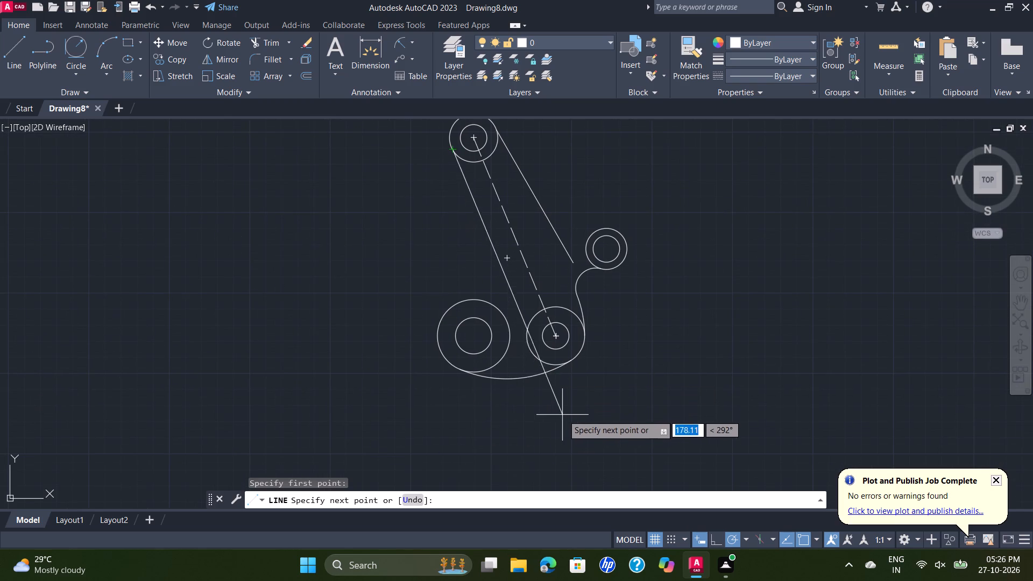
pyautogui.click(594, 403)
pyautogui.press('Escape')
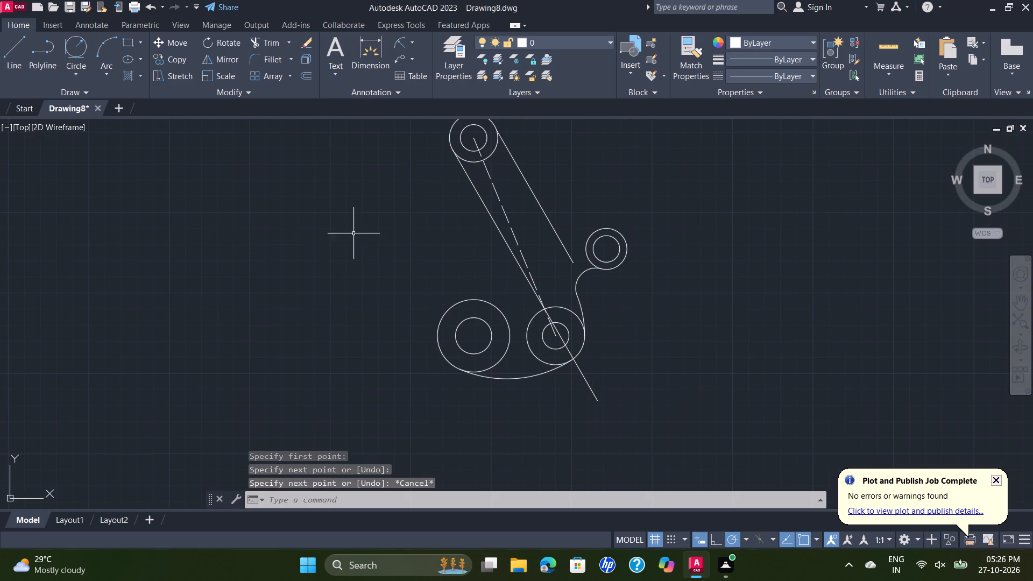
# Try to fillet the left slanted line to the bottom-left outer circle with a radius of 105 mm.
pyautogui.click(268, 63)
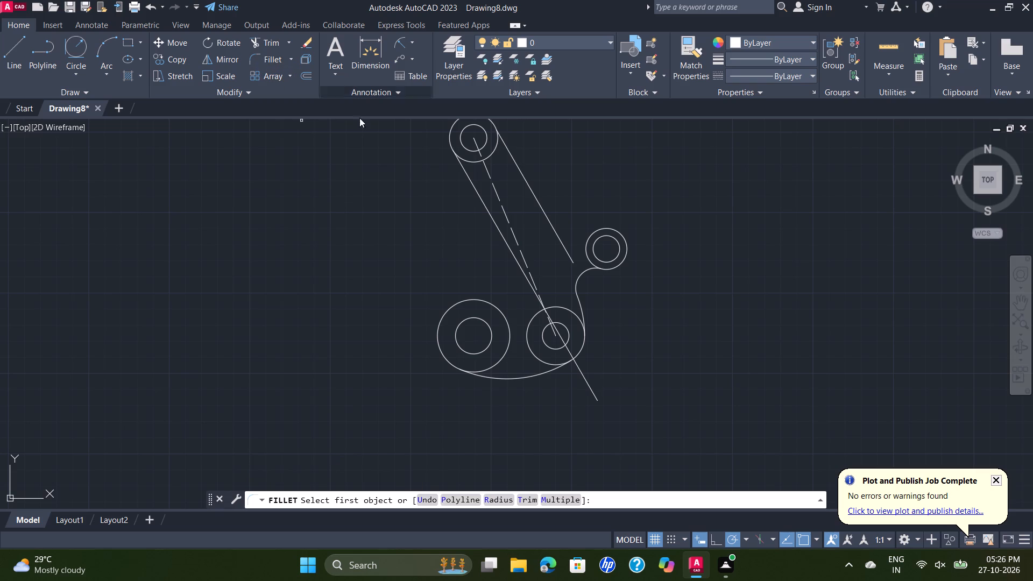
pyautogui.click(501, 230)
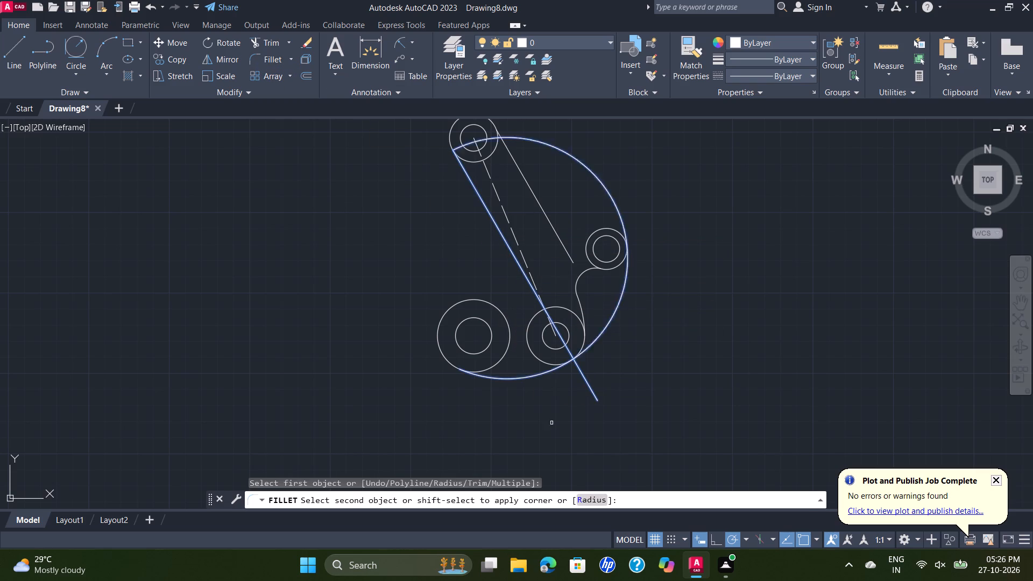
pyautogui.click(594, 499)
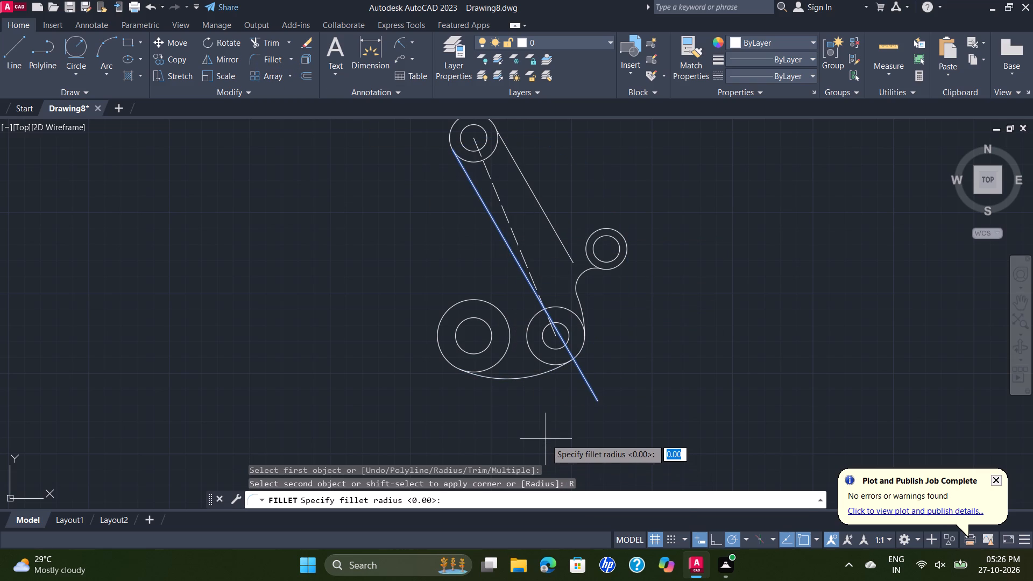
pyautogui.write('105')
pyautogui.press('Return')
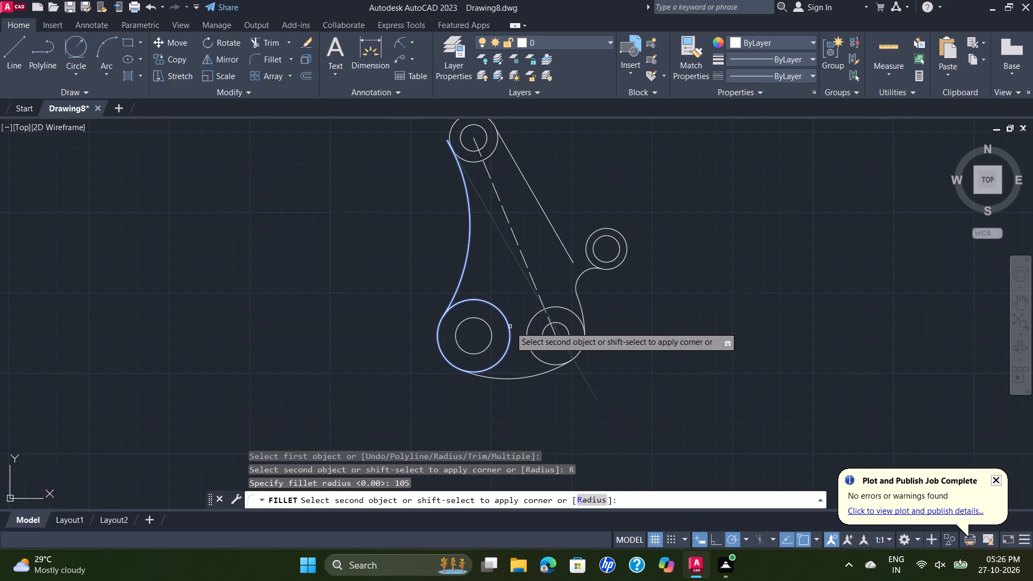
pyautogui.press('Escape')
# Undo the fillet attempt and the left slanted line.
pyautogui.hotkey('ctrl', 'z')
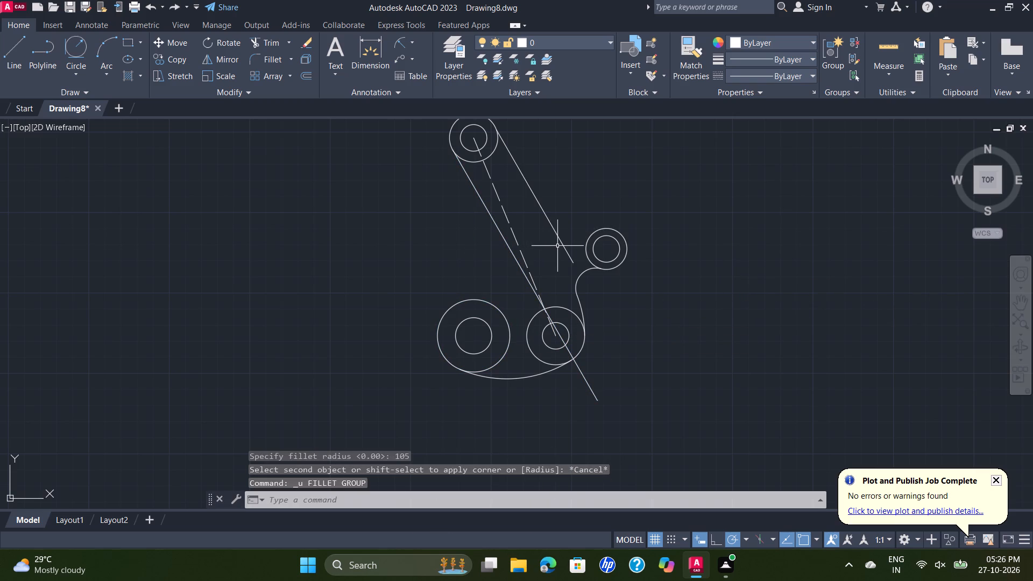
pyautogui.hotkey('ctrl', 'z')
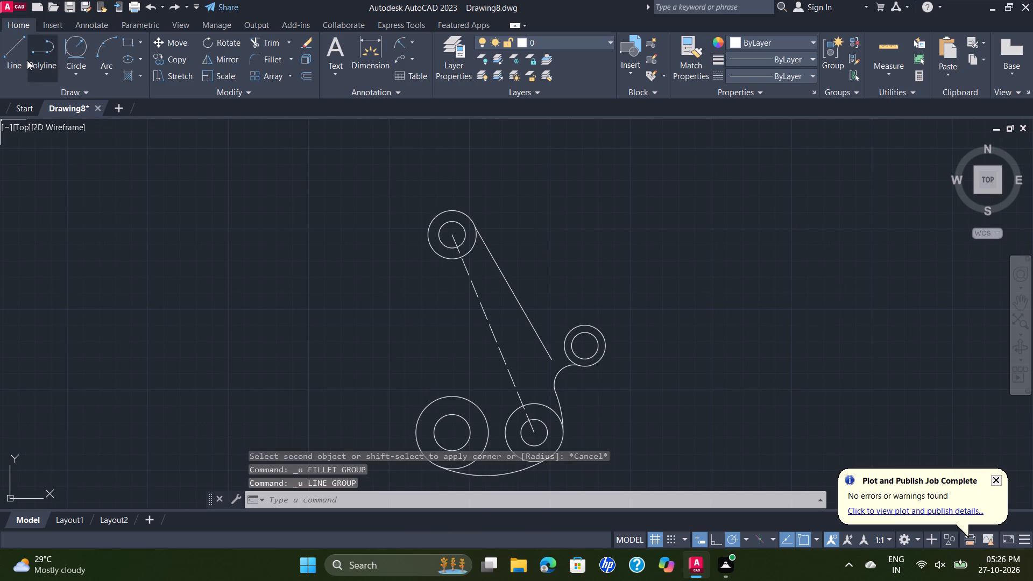
# Draw a line from the top outer circle's left quadrant through the bottom middle circle, about 183 mm long at 300°.
pyautogui.click(22, 60)
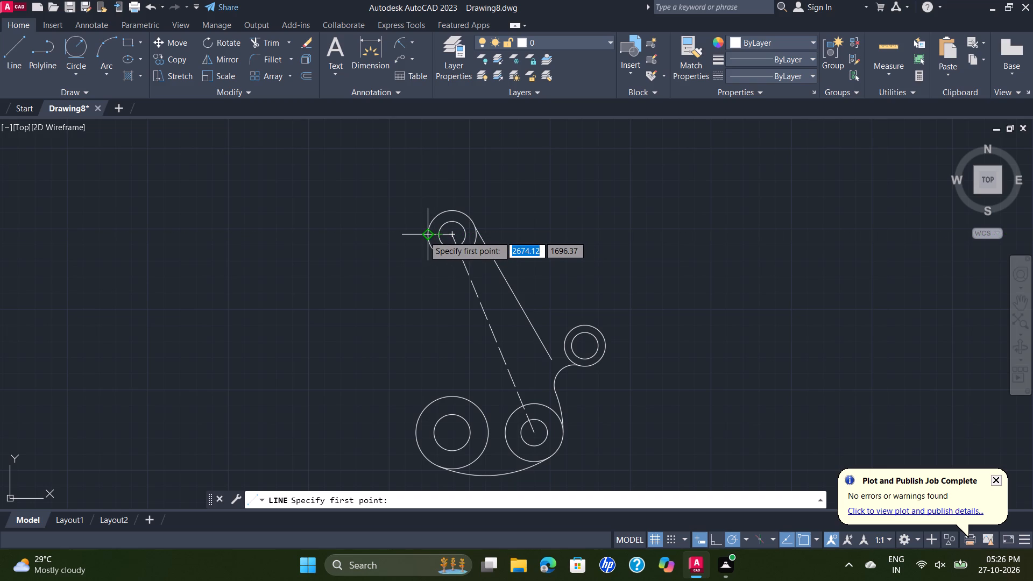
pyautogui.click(424, 236)
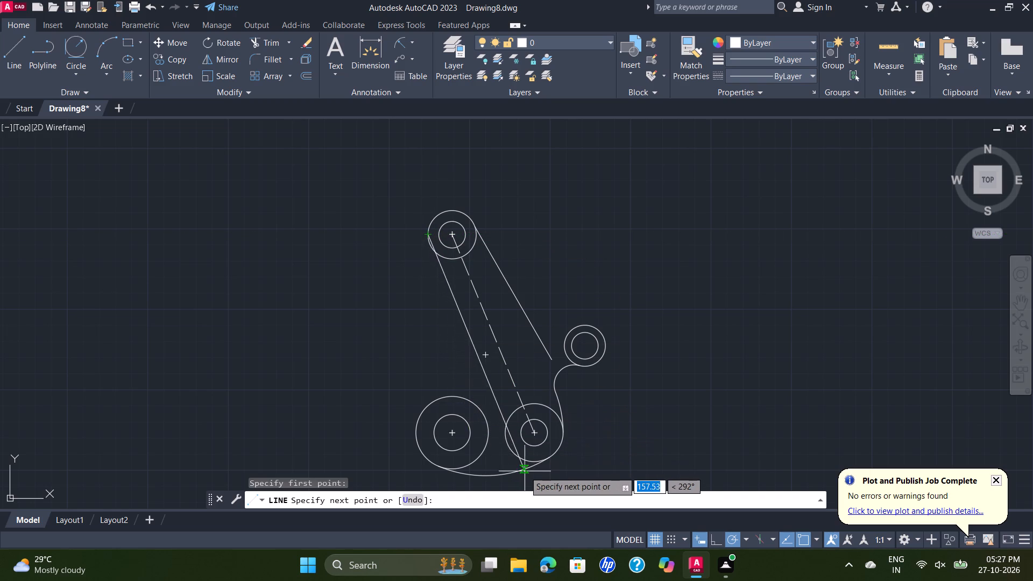
pyautogui.moveTo(532, 456); pyautogui.dragTo(537, 363, button='middle')
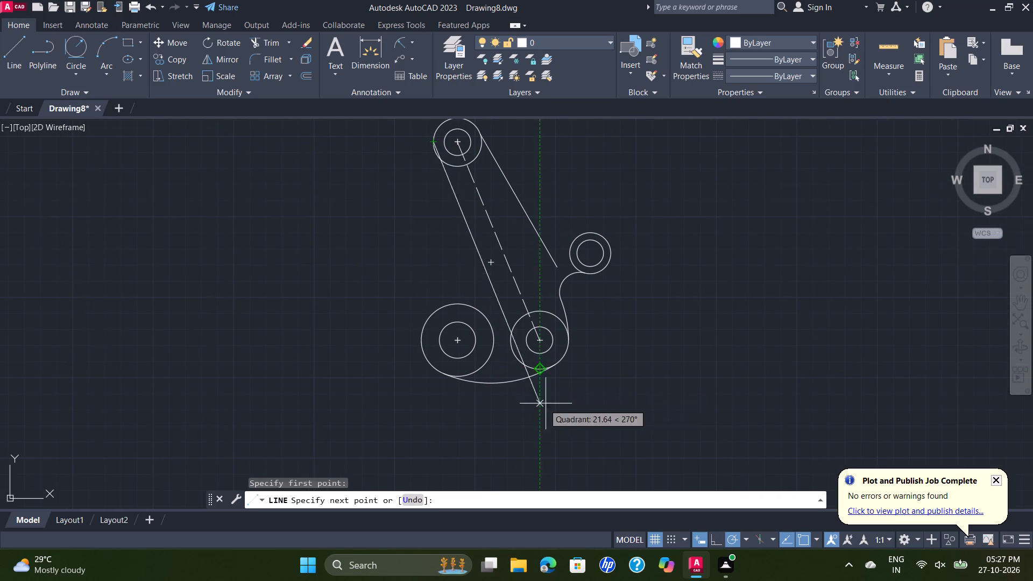
pyautogui.click(584, 400)
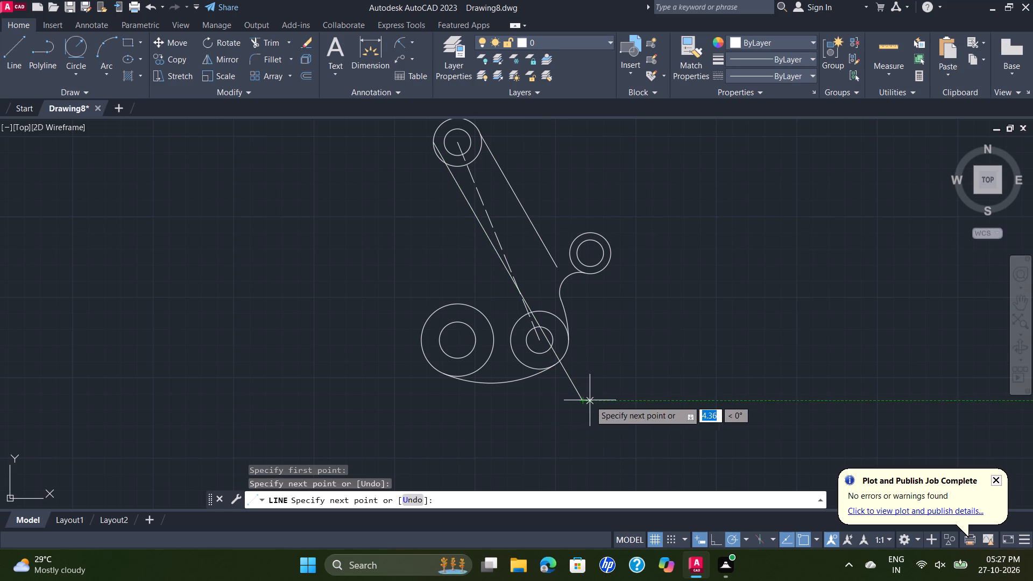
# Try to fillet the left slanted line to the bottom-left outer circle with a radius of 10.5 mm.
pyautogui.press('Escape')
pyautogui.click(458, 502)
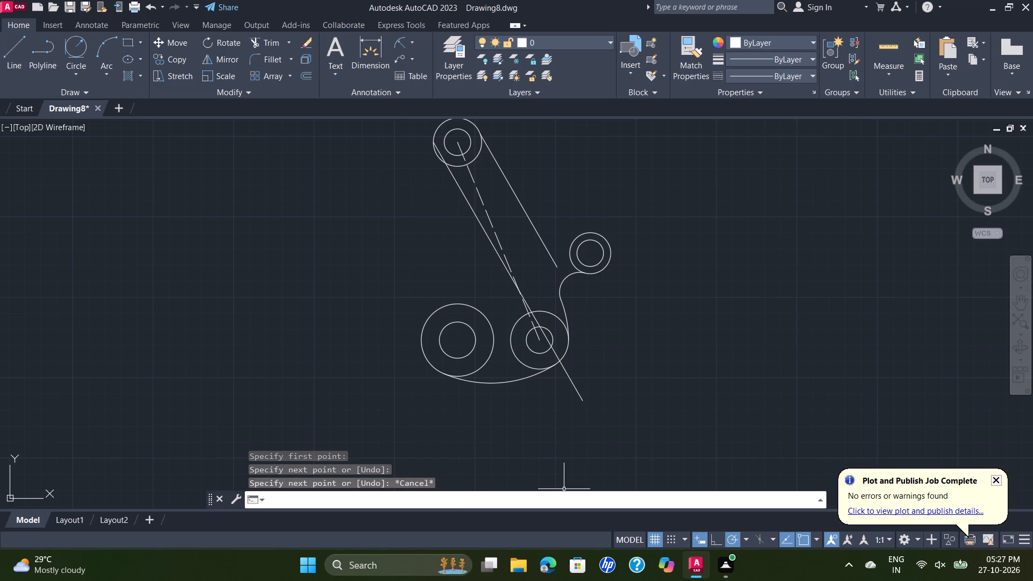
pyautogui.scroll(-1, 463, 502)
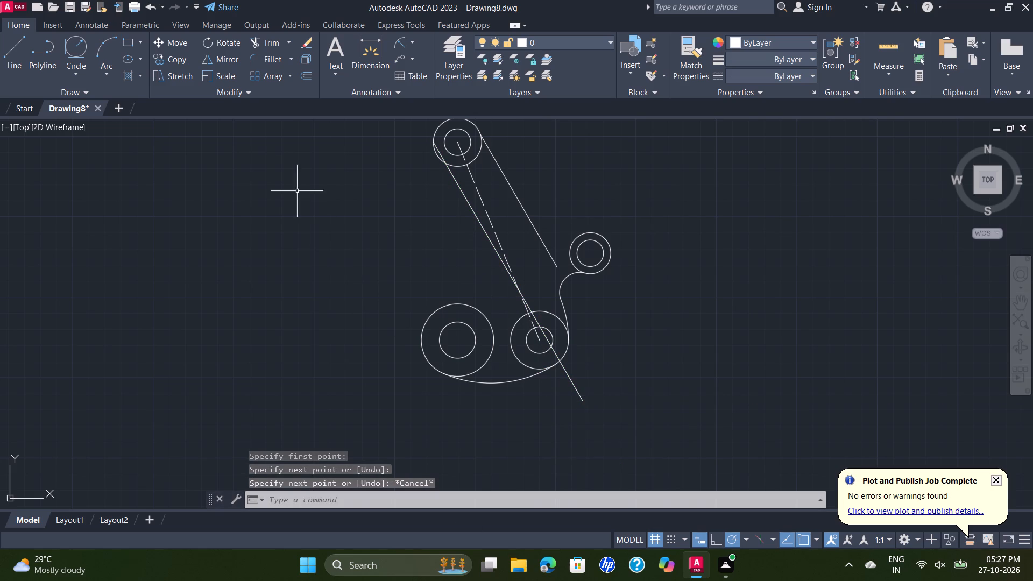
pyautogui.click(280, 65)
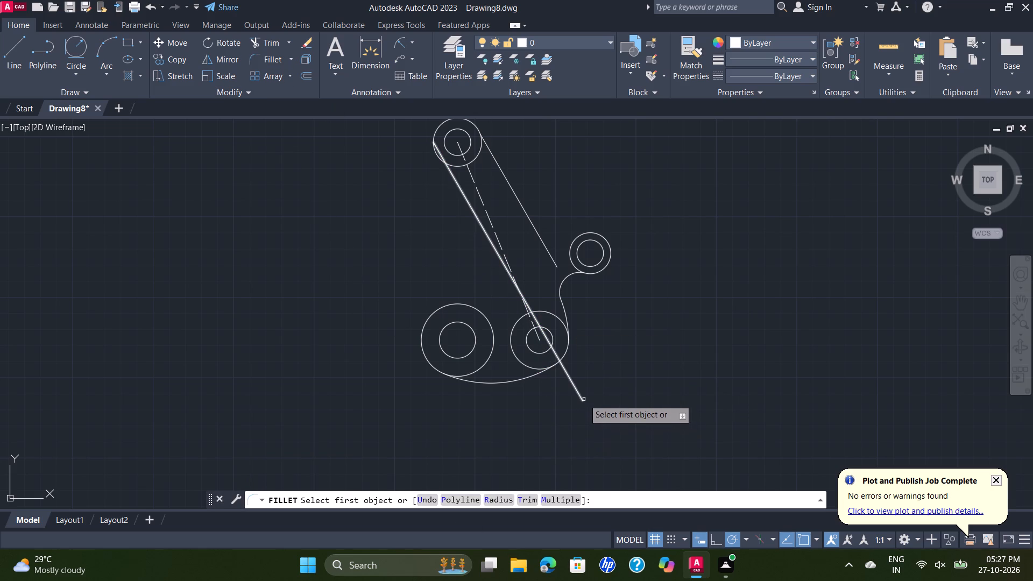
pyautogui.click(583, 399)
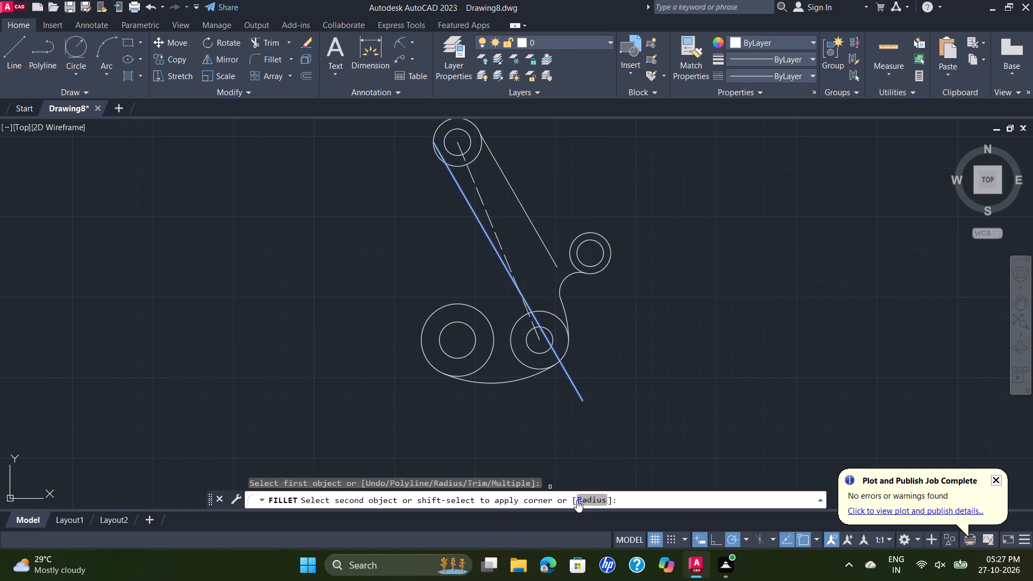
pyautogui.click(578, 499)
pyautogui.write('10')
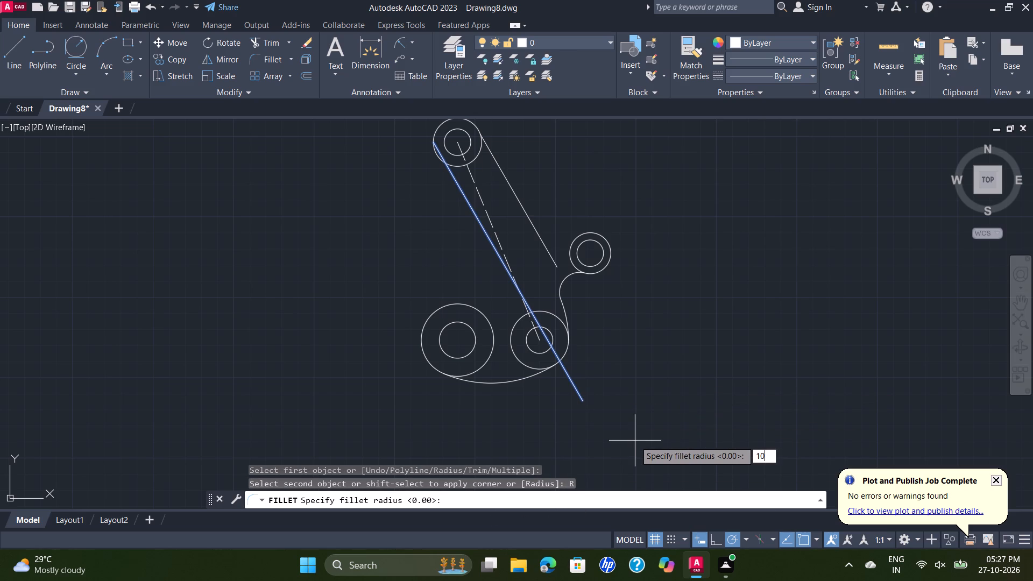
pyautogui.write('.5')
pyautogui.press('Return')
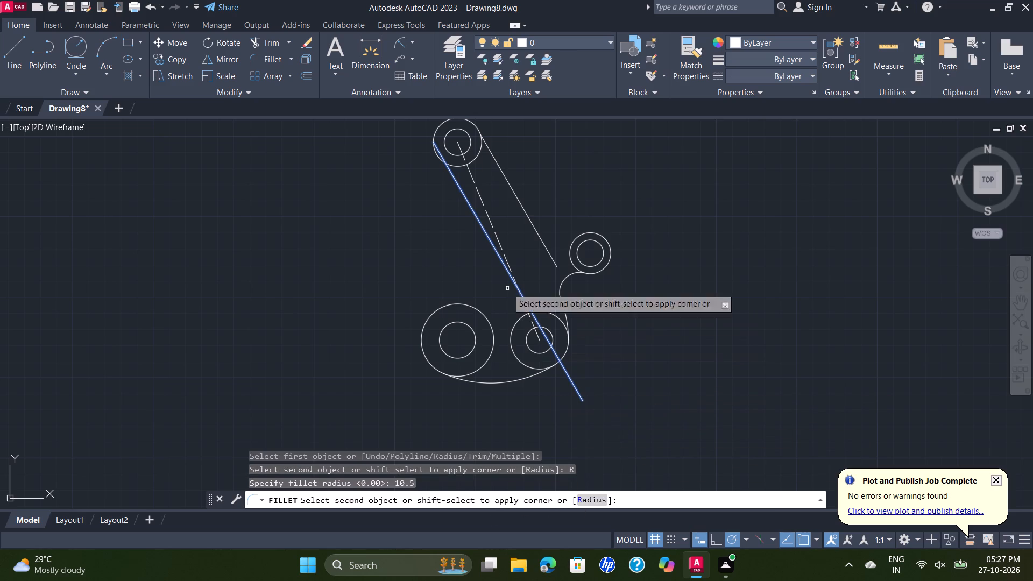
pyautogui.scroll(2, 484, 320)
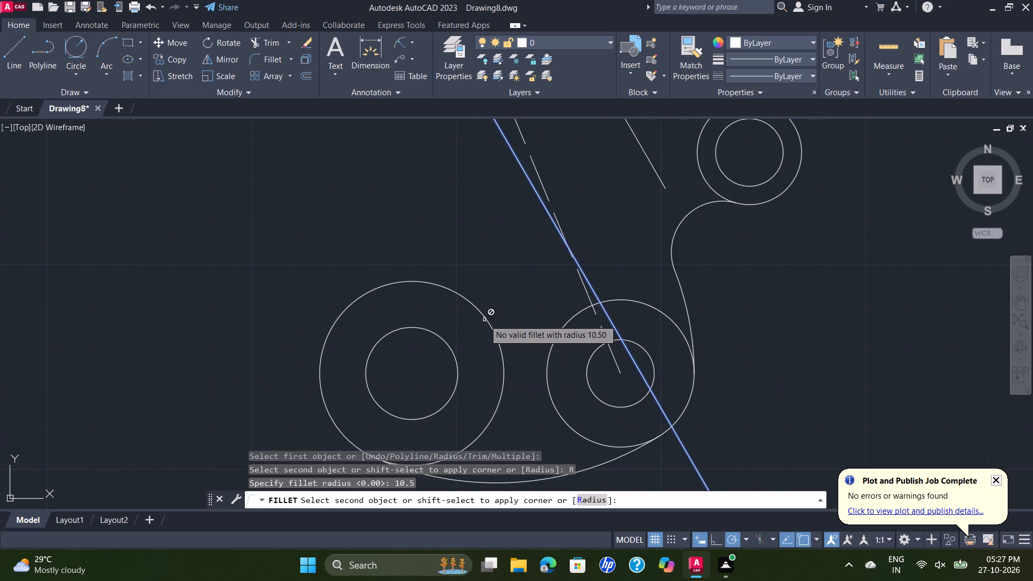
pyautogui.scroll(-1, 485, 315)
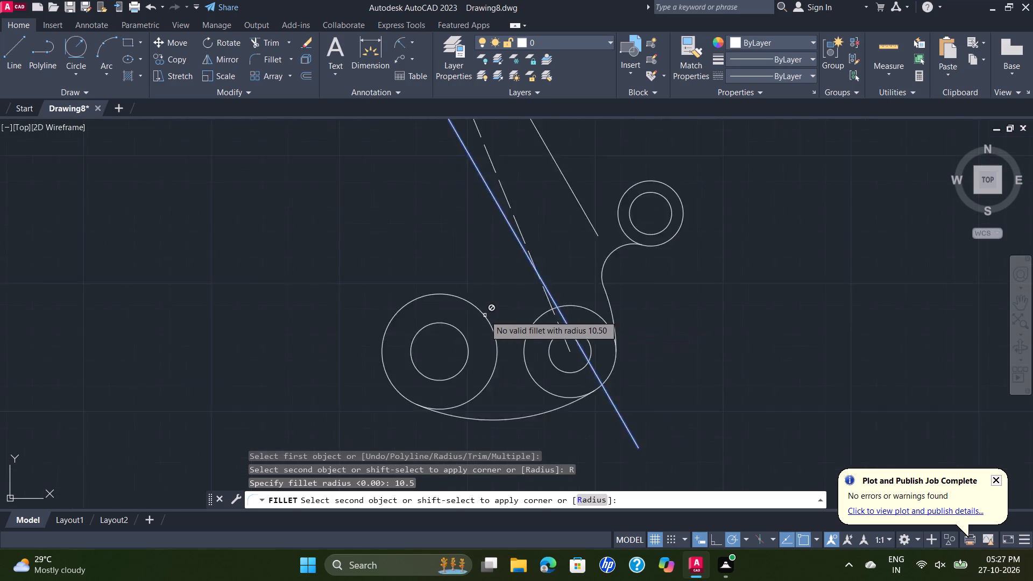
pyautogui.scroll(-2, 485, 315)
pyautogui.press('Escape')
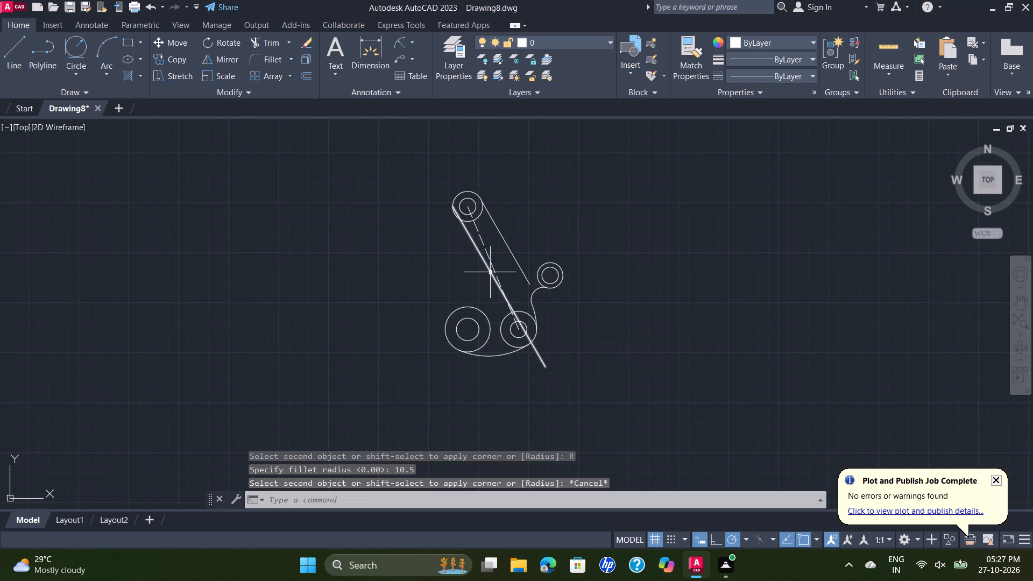
# Delete the left slanted line running from the top outer circle through the bottom middle circle.
pyautogui.click(491, 272)
pyautogui.press('Delete')
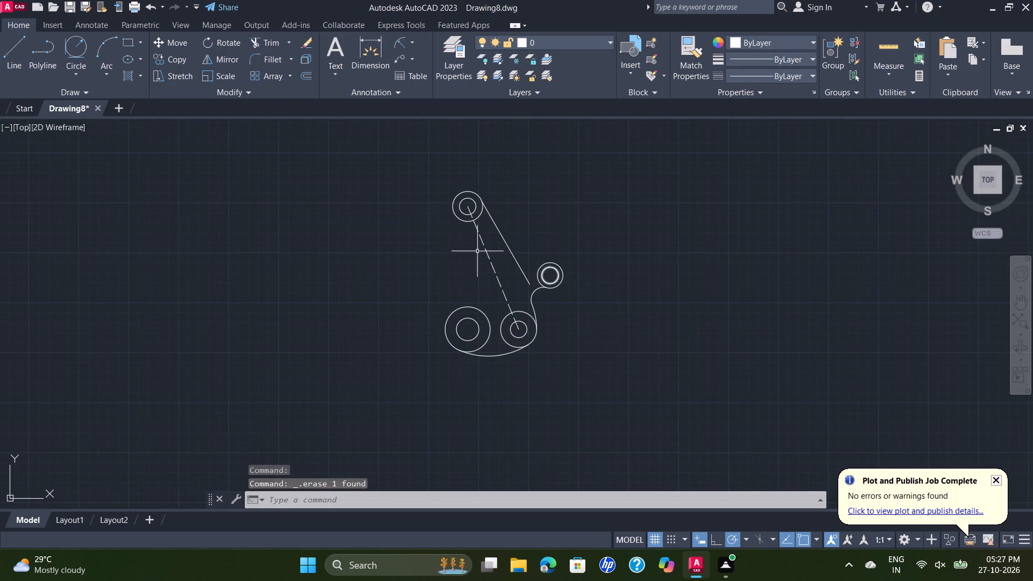
# Draw a line from the right slanted line's upper end across the top circles, extending beyond their lower-left side.
pyautogui.click(17, 72)
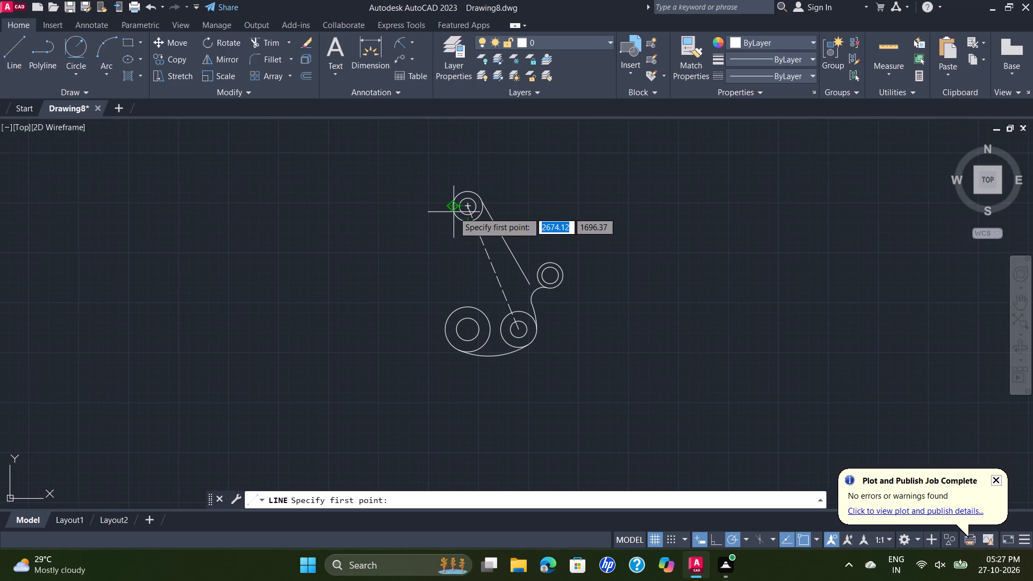
pyautogui.click(481, 199)
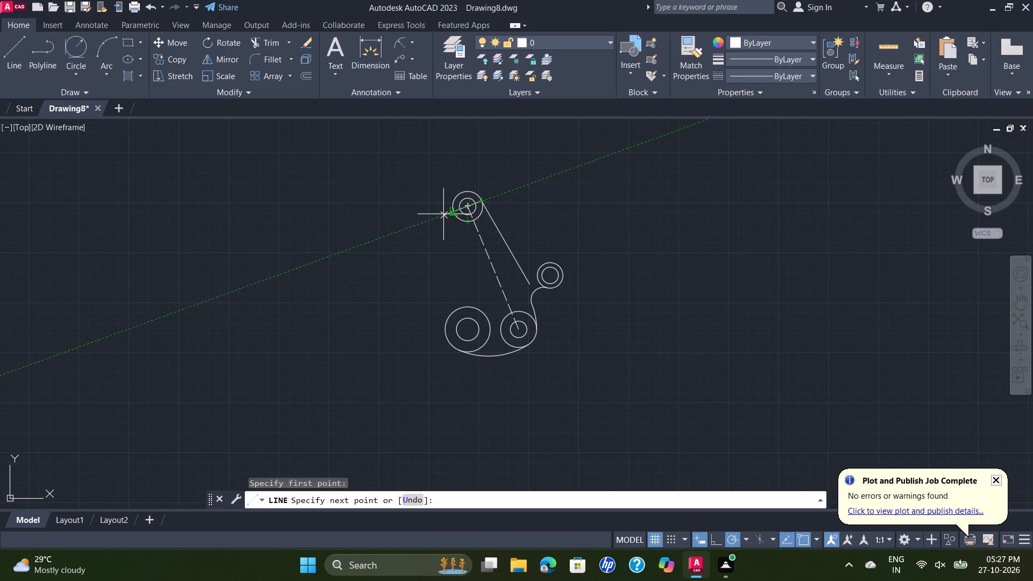
pyautogui.click(435, 229)
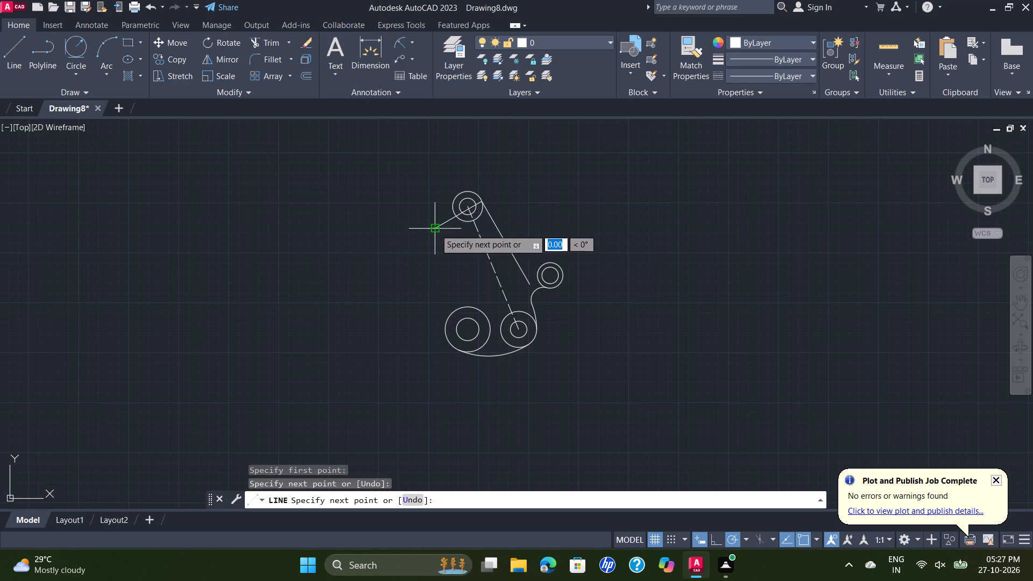
pyautogui.press('Escape')
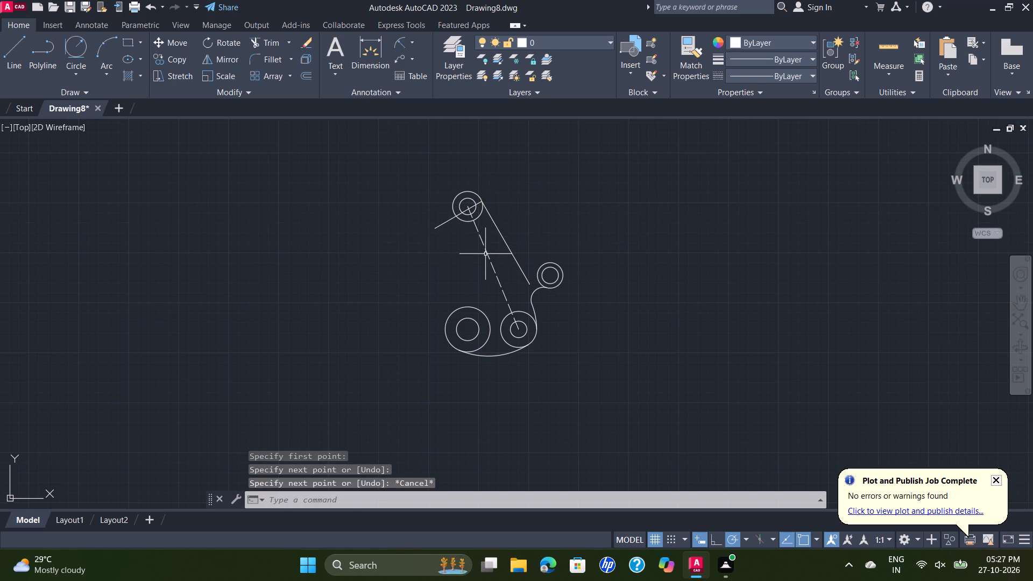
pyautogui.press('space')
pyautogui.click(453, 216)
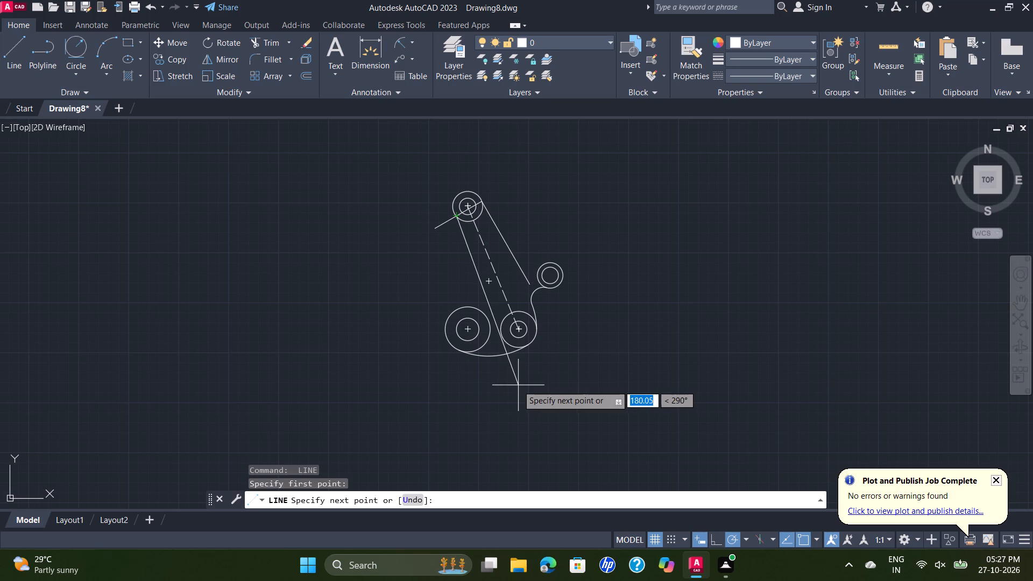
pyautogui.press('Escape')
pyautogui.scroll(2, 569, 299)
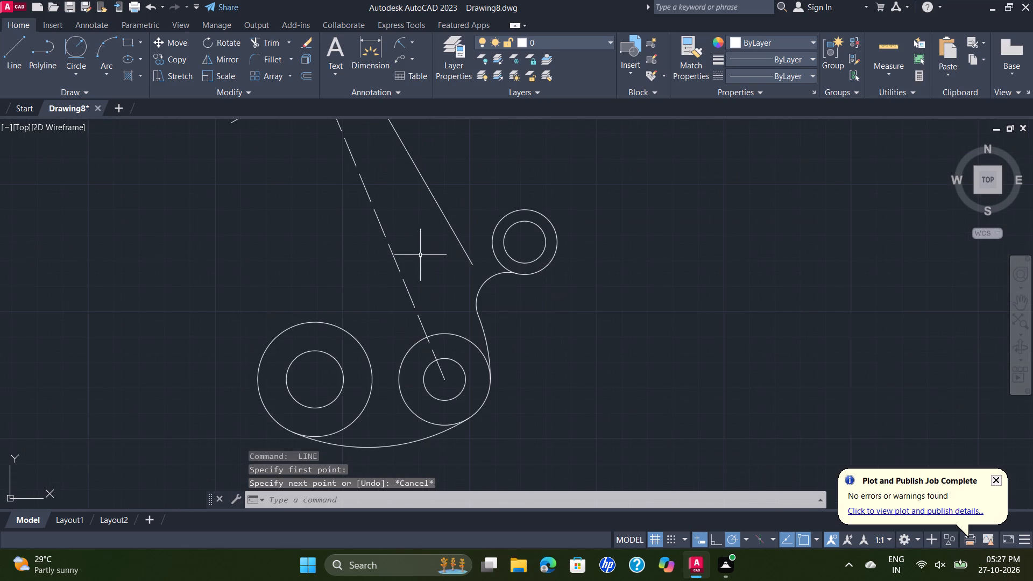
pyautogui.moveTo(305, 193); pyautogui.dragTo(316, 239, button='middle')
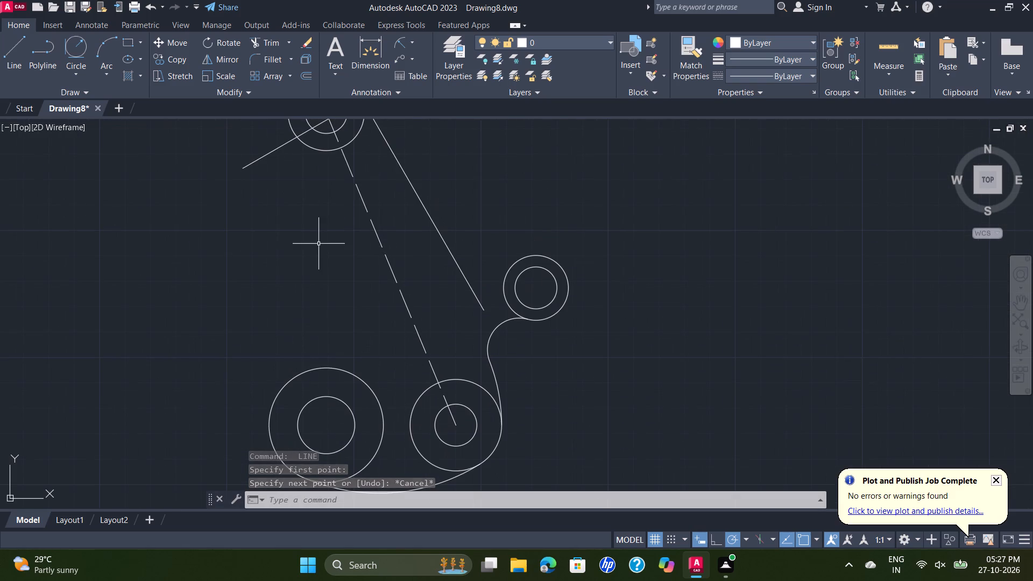
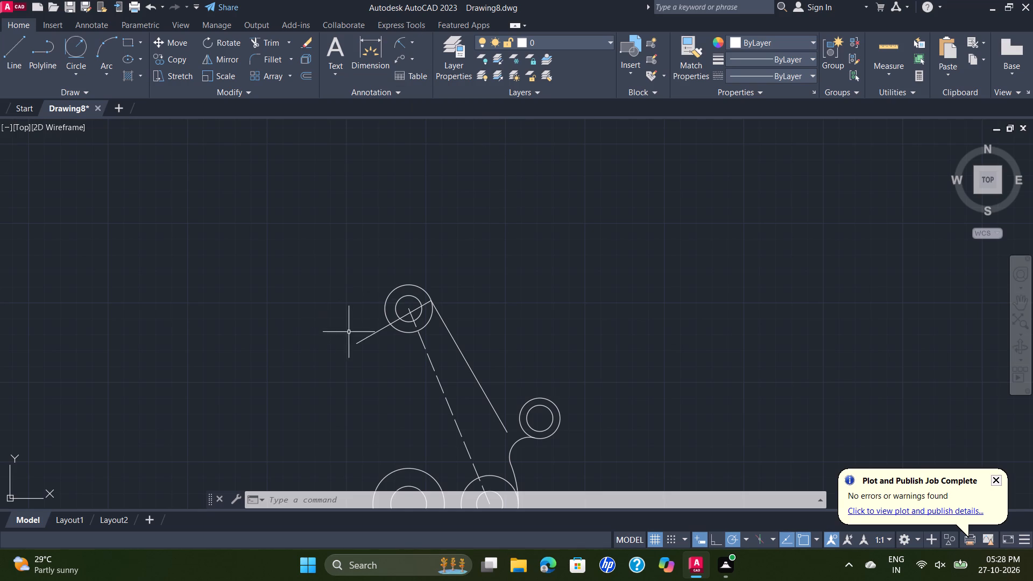
# Delete the slanted line that crosses the top circles and extends beyond their lower-left side.
pyautogui.click(364, 342)
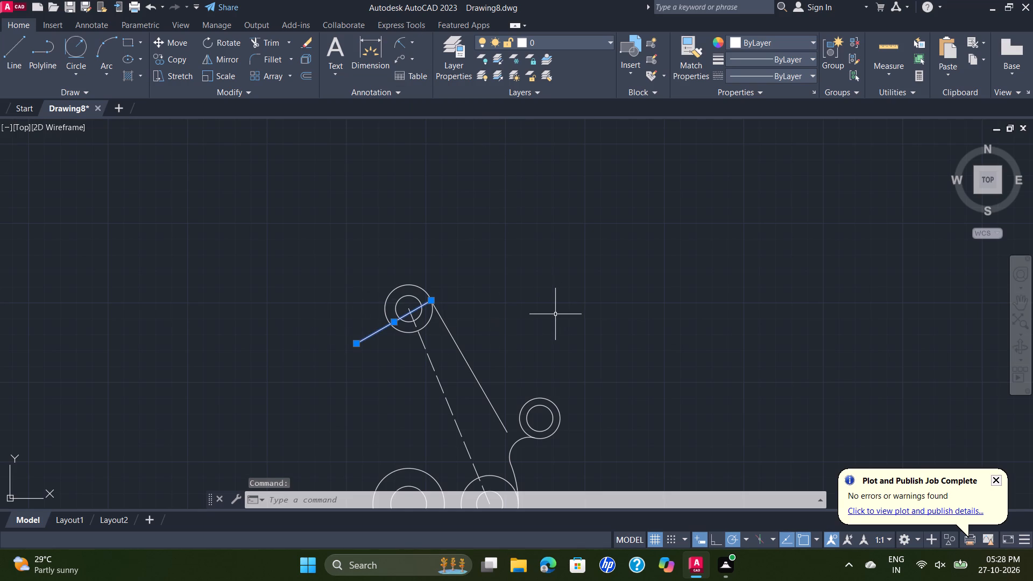
pyautogui.press('Delete')
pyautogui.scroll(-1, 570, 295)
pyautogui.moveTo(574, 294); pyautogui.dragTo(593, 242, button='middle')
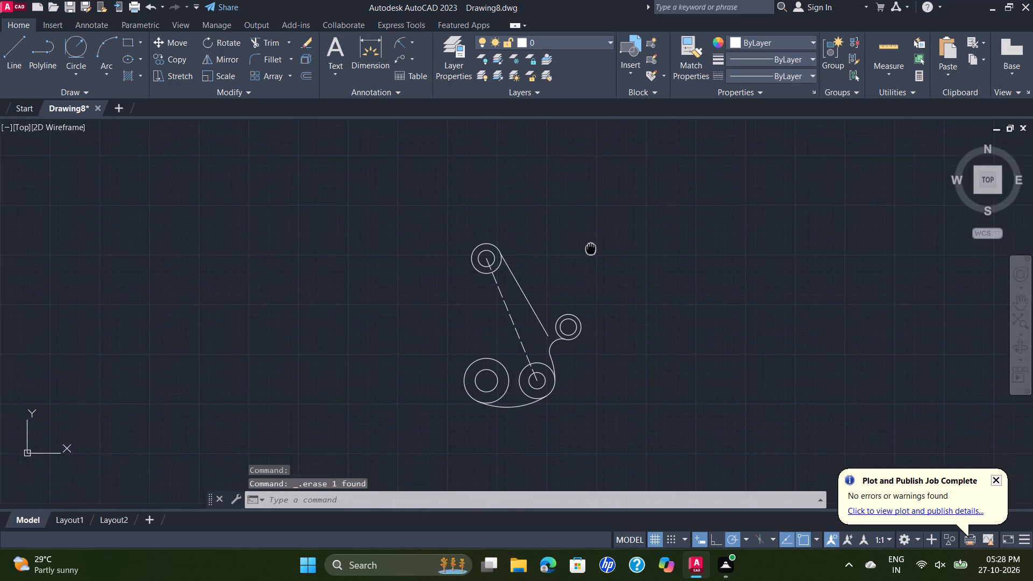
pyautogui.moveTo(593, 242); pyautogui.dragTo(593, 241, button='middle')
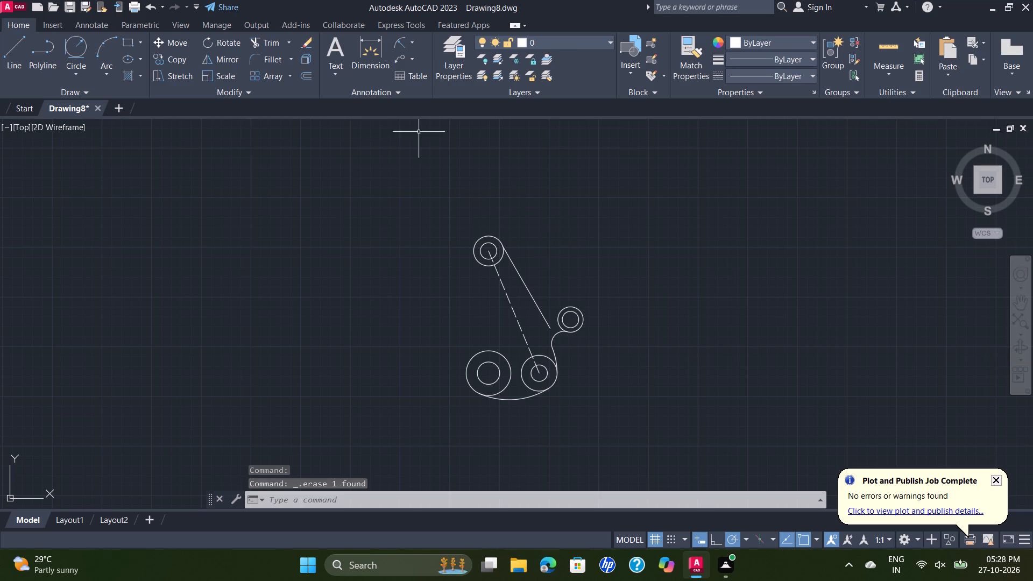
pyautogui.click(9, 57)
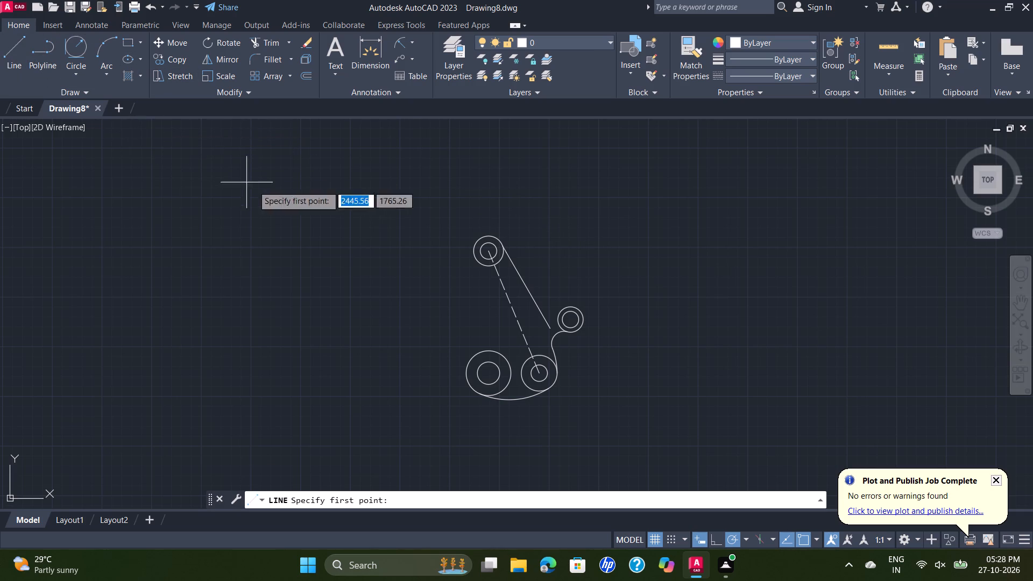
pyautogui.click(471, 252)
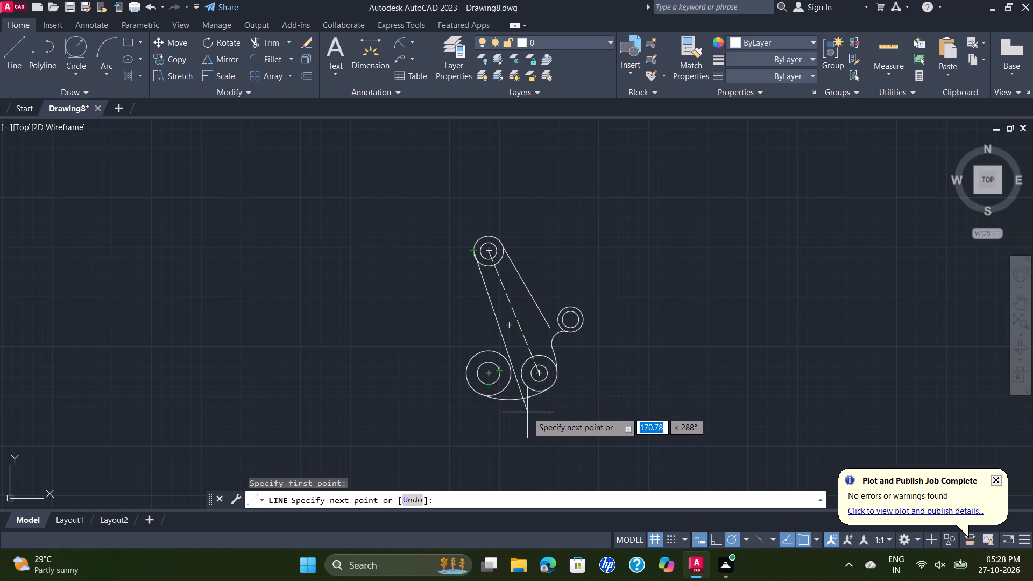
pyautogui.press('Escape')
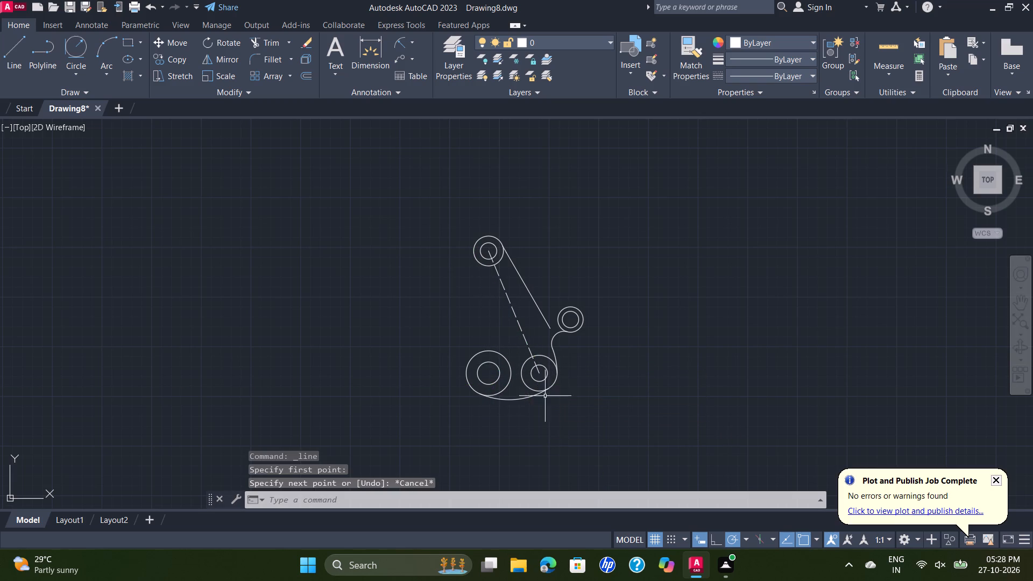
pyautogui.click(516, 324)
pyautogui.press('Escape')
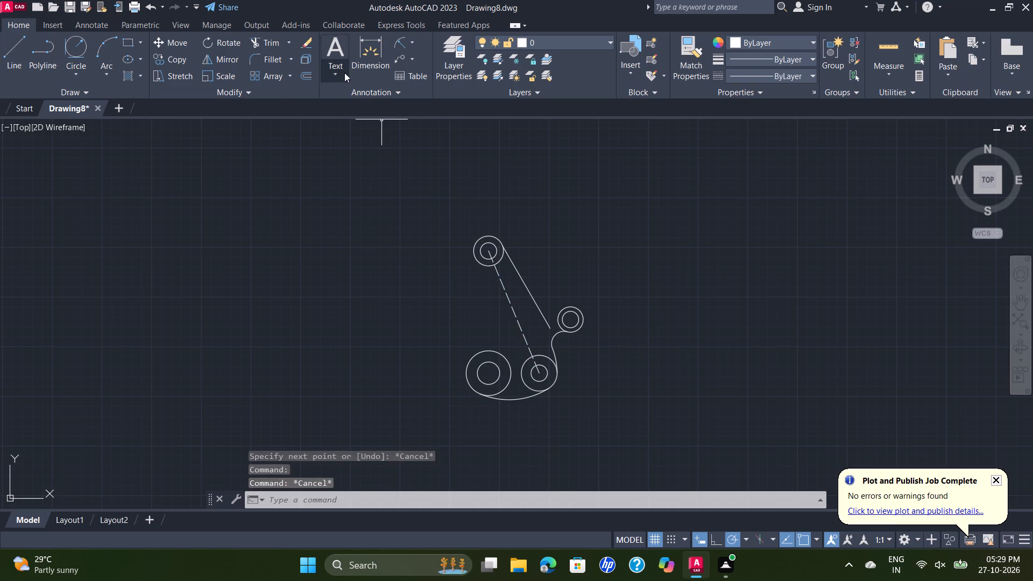
# Offset the dashed centre line between the top and bottom middle circles by 15 mm to both sides.
pyautogui.click(299, 75)
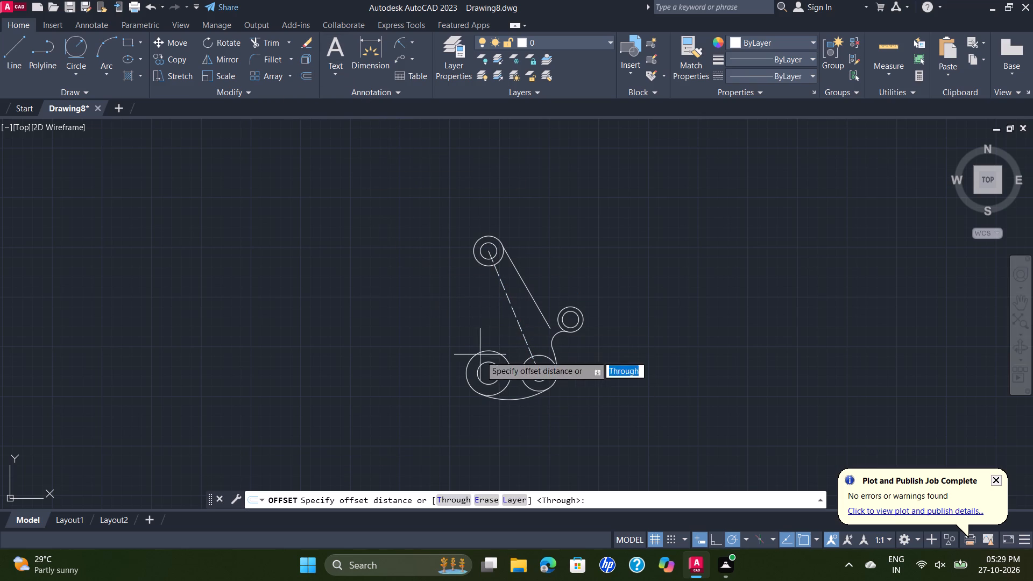
pyautogui.write('15')
pyautogui.press('Return')
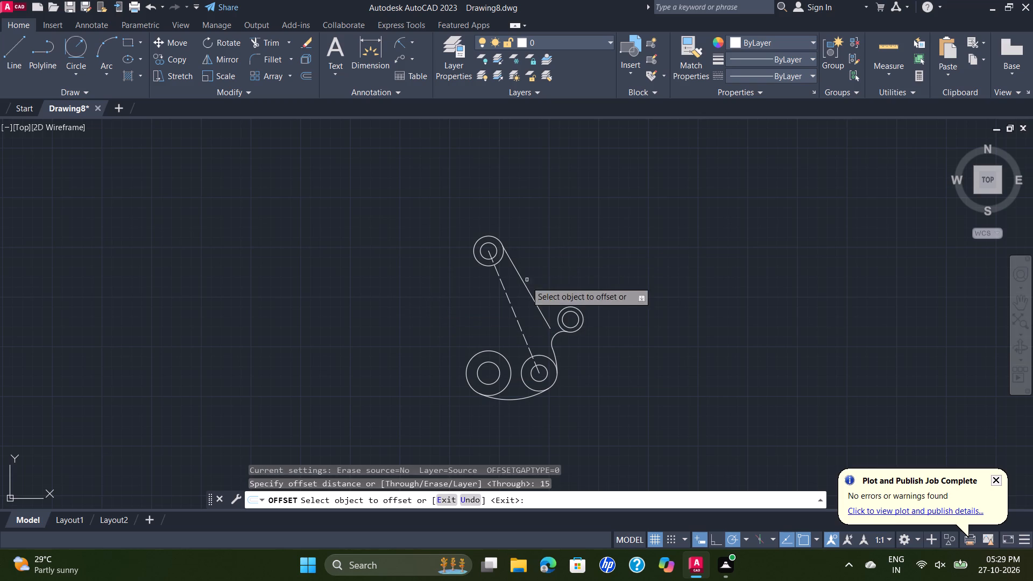
pyautogui.click(515, 318)
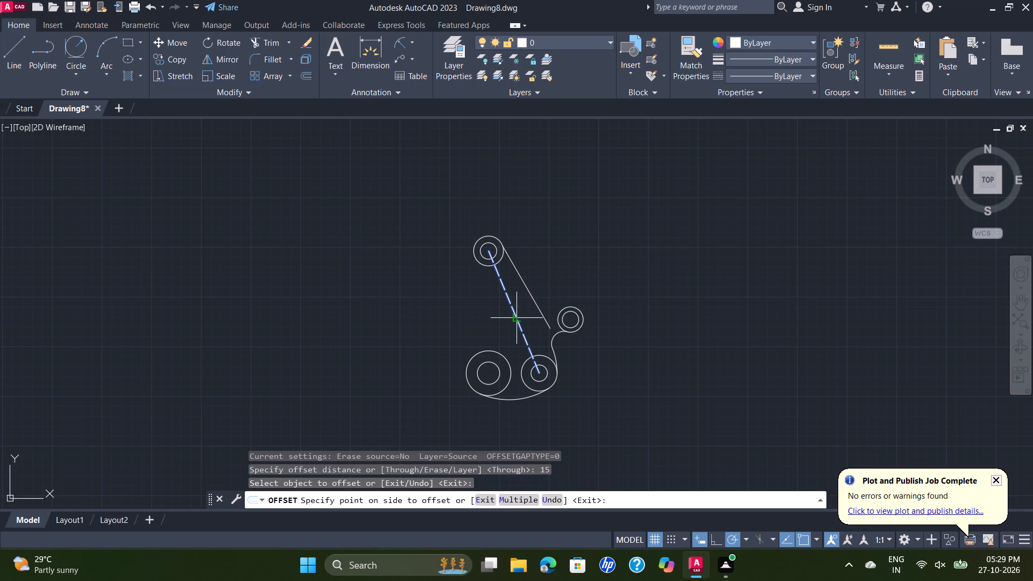
pyautogui.click(515, 318)
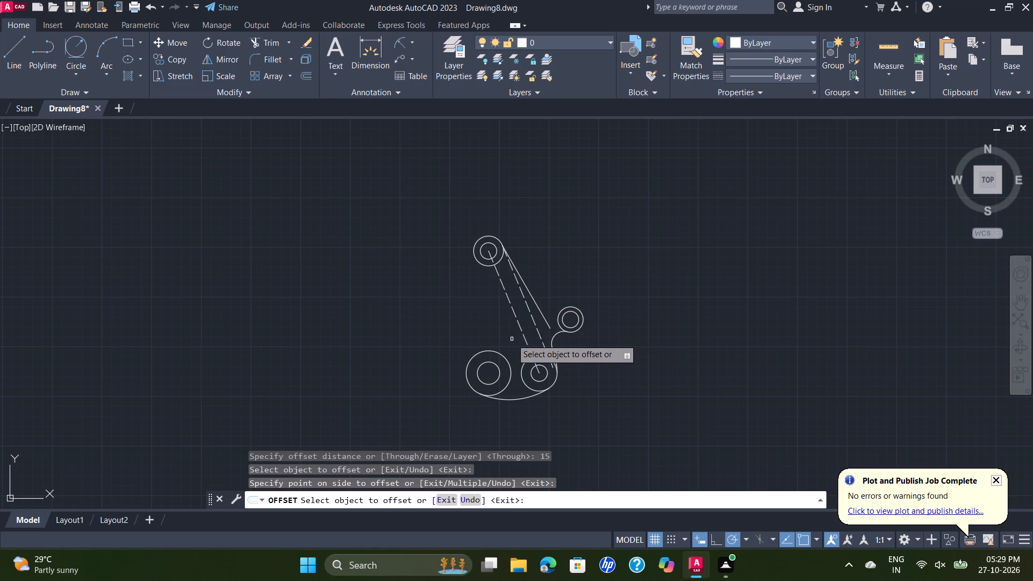
pyautogui.click(520, 331)
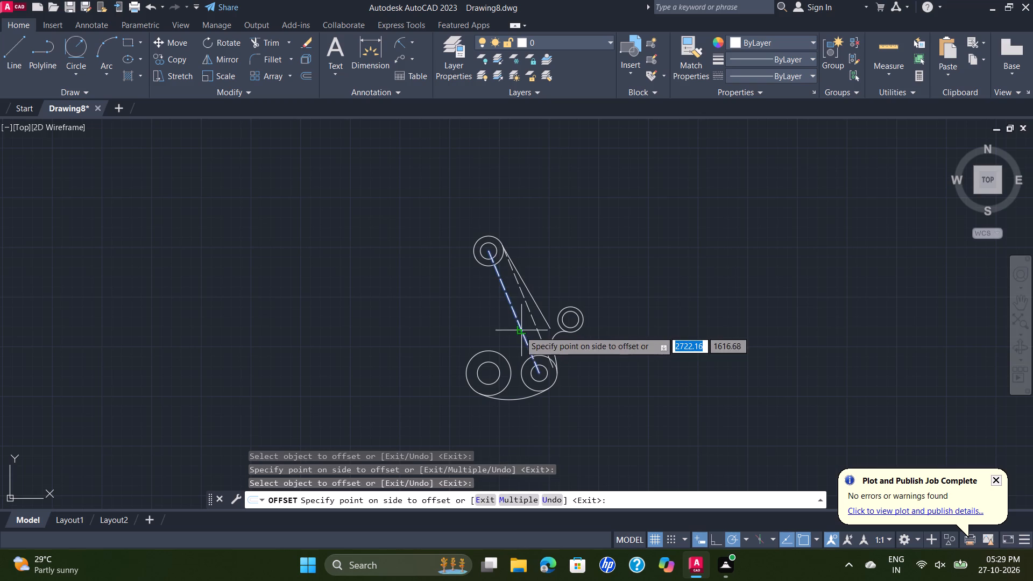
pyautogui.click(505, 341)
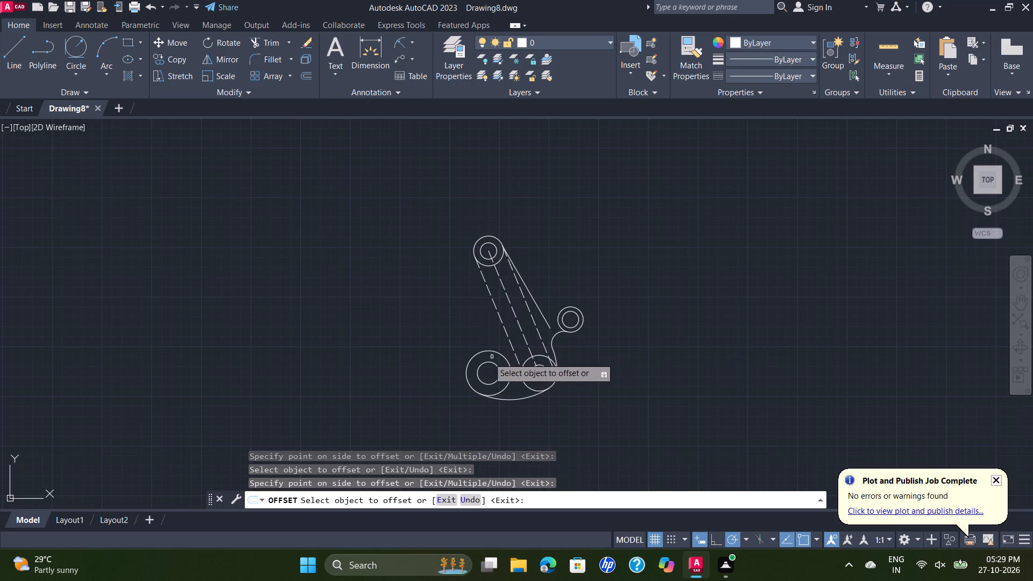
pyautogui.press('Escape')
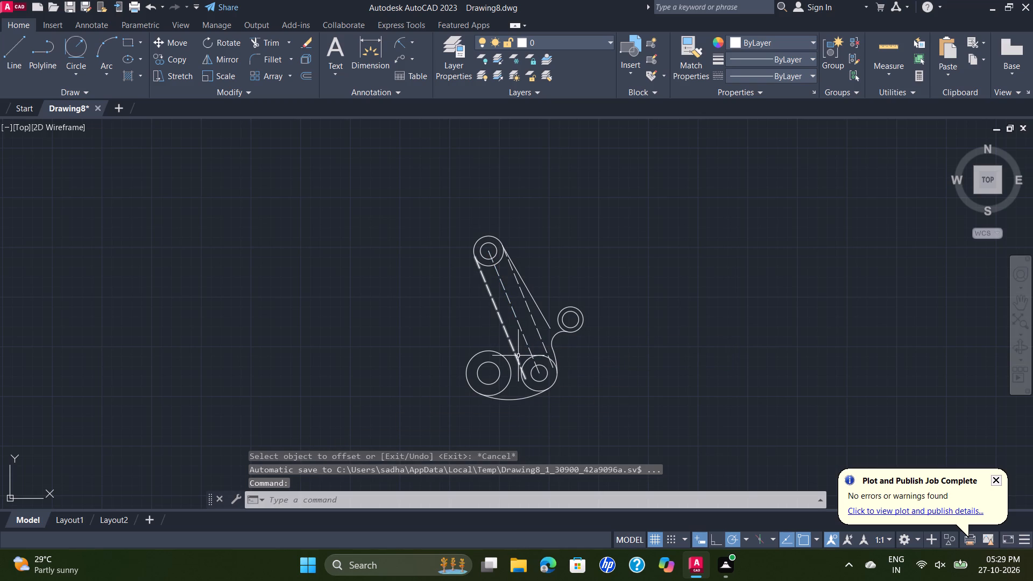
# Change the linetype of the left offset line to ByLayer.
pyautogui.click(496, 303)
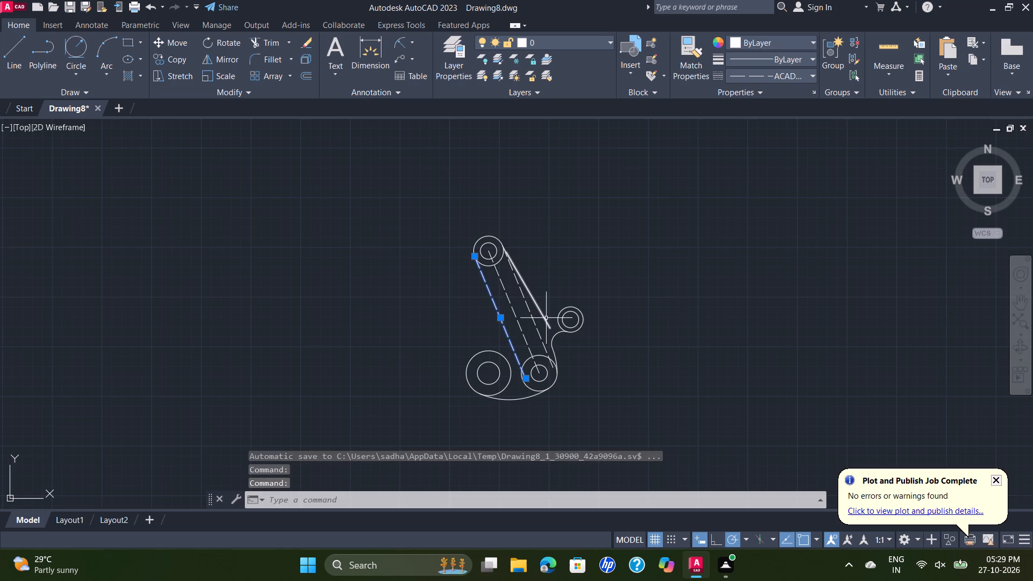
pyautogui.doubleClick(500, 318)
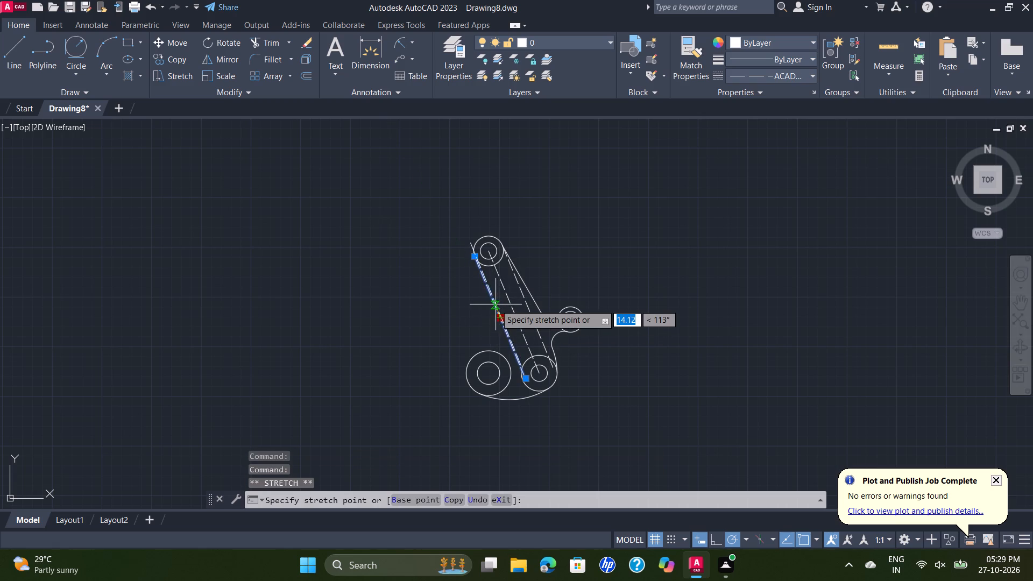
pyautogui.press('Escape')
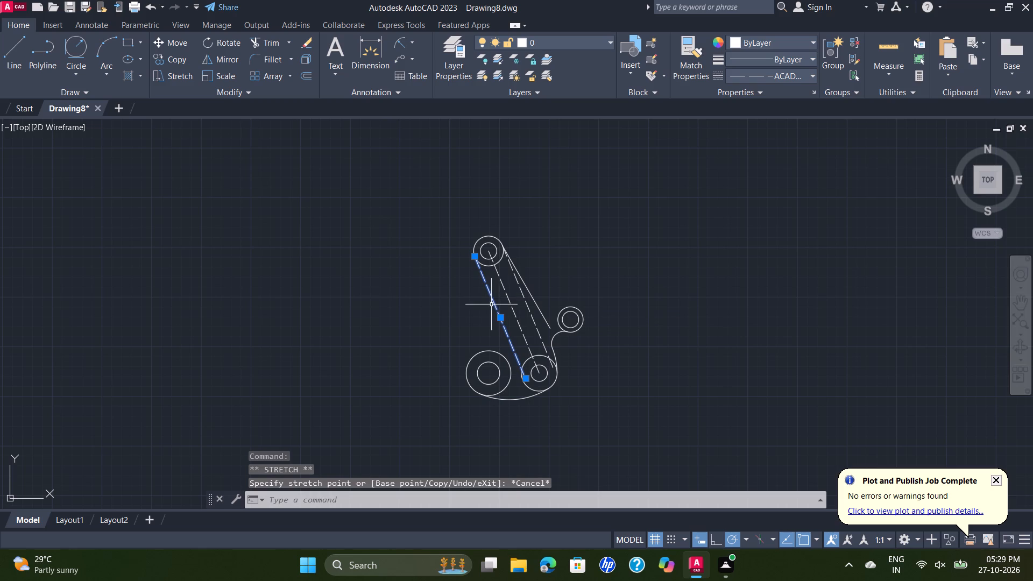
pyautogui.doubleClick(492, 301)
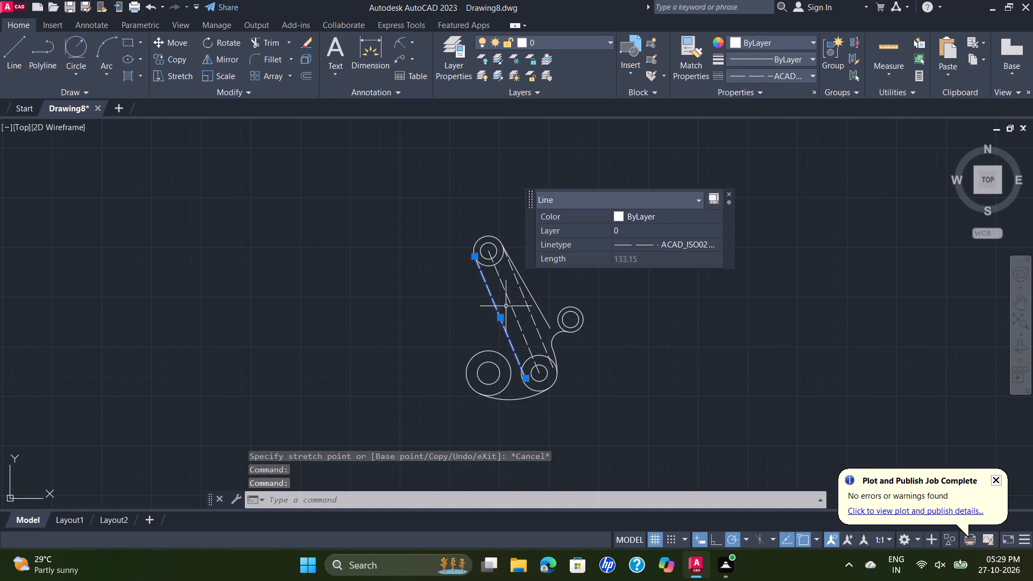
pyautogui.click(673, 246)
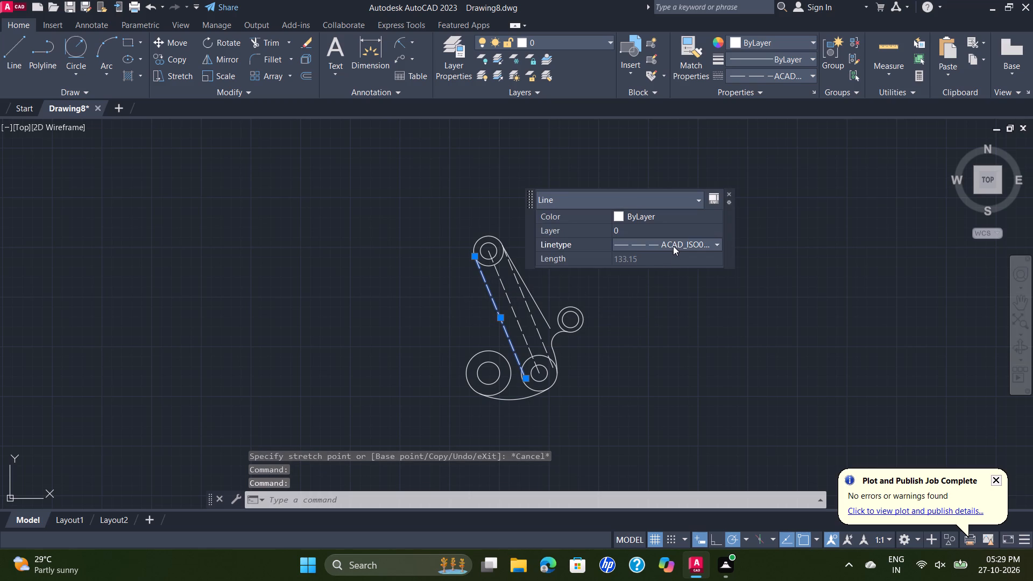
pyautogui.click(716, 243)
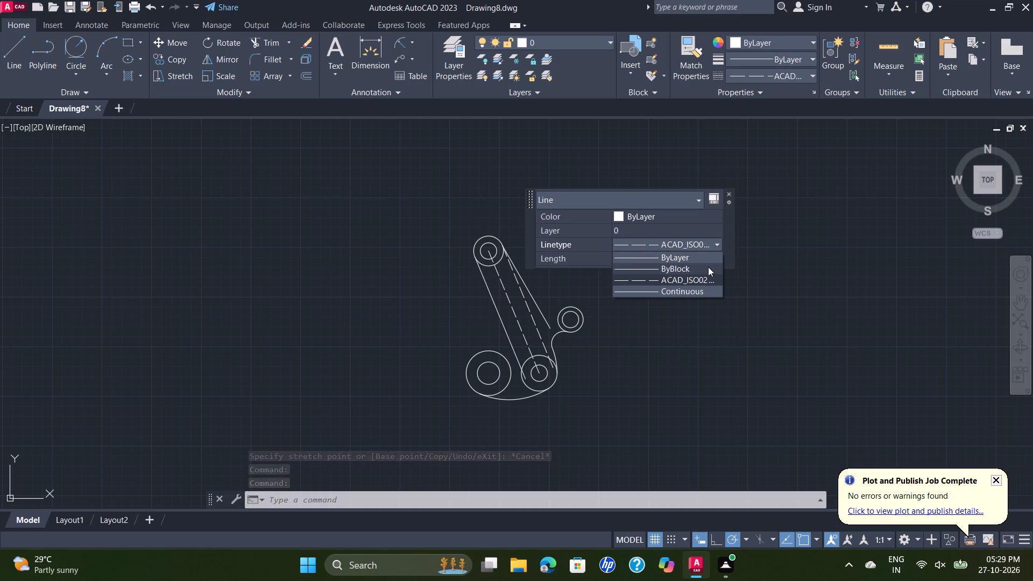
pyautogui.click(704, 257)
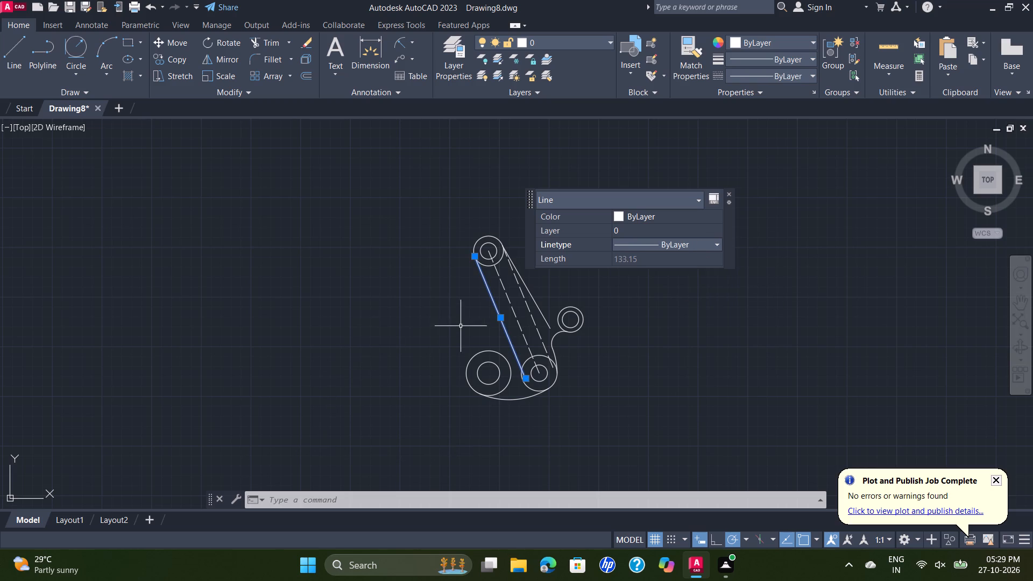
pyautogui.click(727, 193)
pyautogui.rightClick(812, 179)
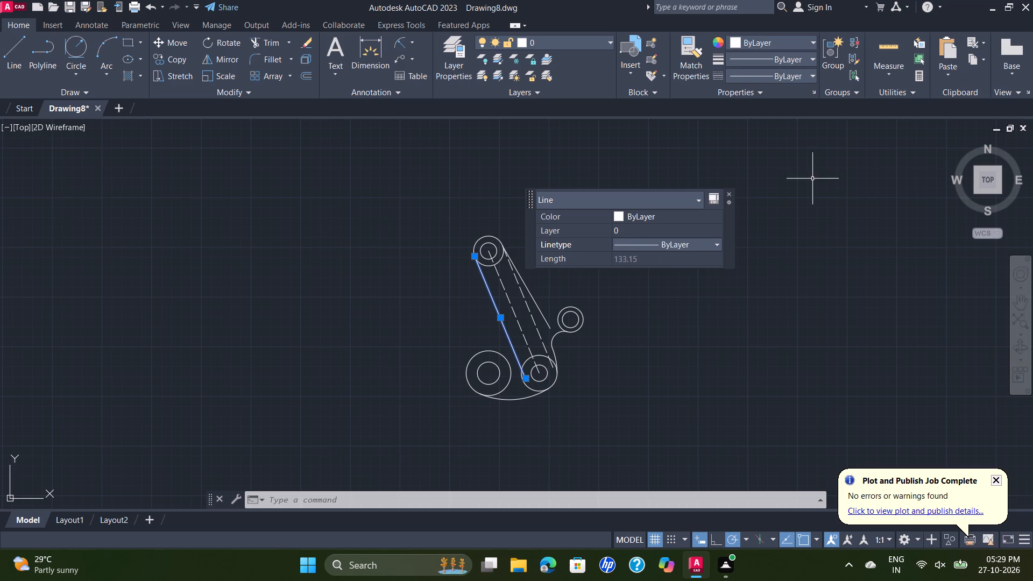
pyautogui.click(806, 182)
pyautogui.click(732, 201)
pyautogui.tripleClick(730, 197)
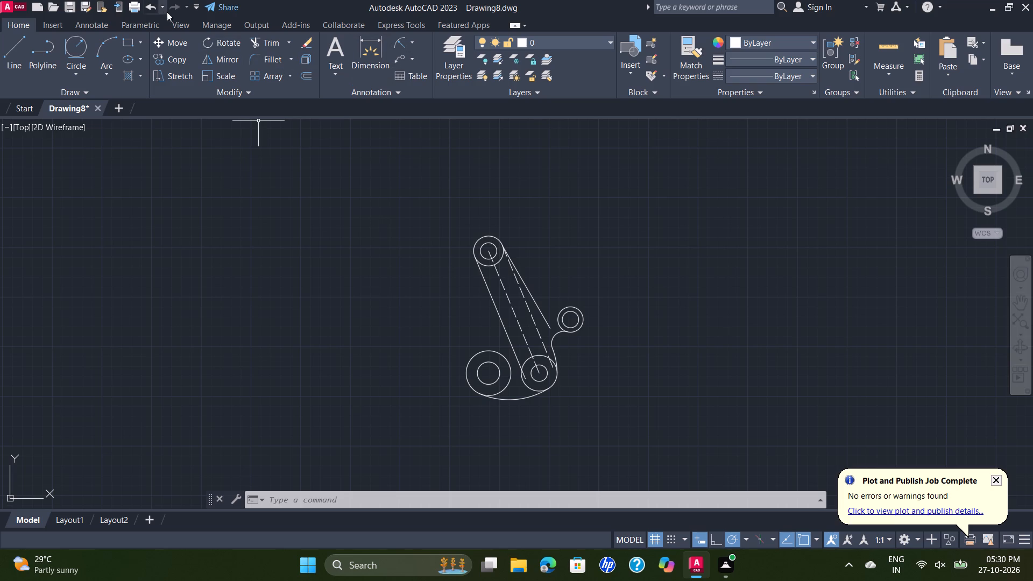
# Fillet the left offset line to the bottom-left outer circle with a radius of 10.5 mm.
pyautogui.click(270, 58)
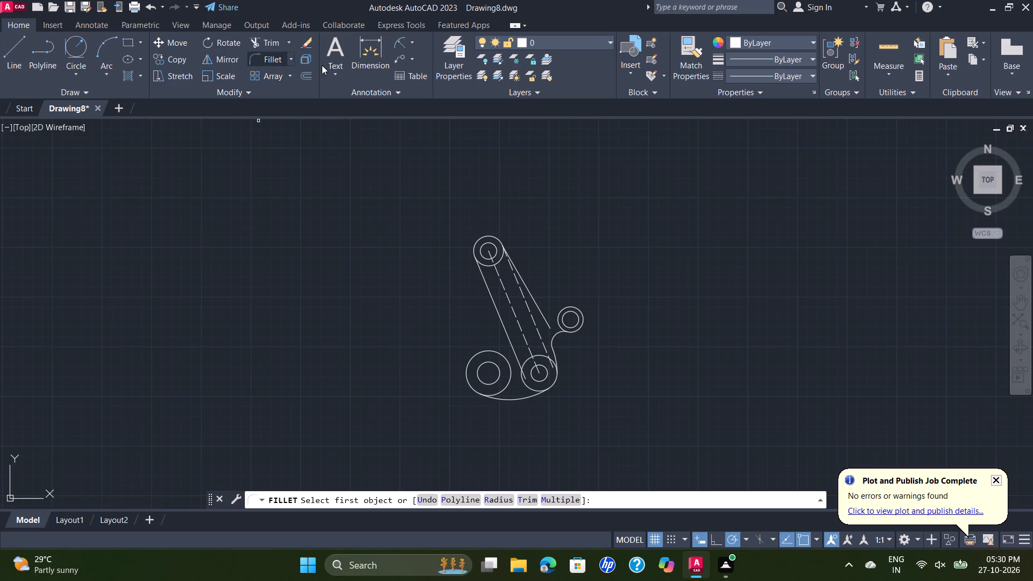
pyautogui.click(505, 329)
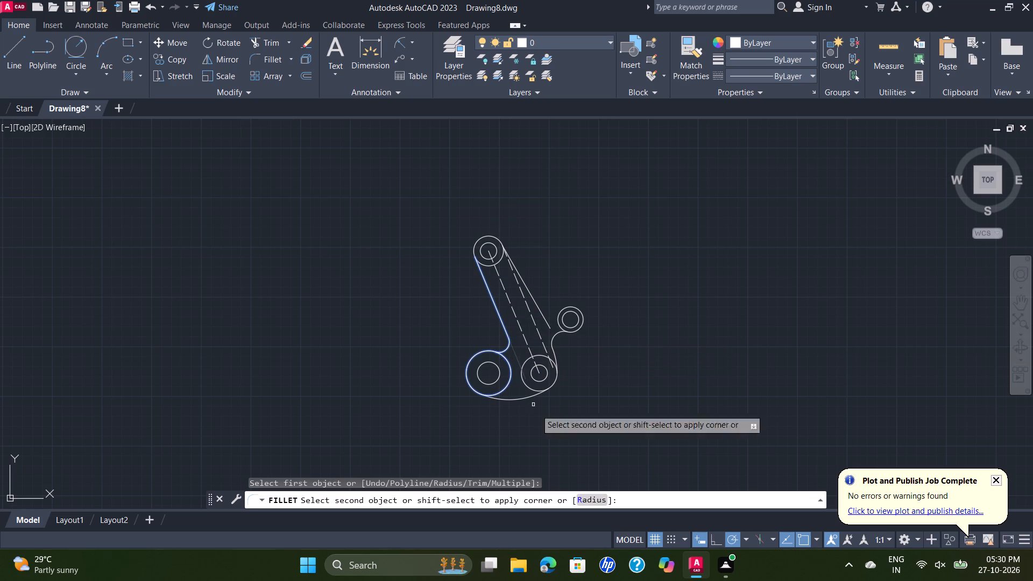
pyautogui.click(595, 496)
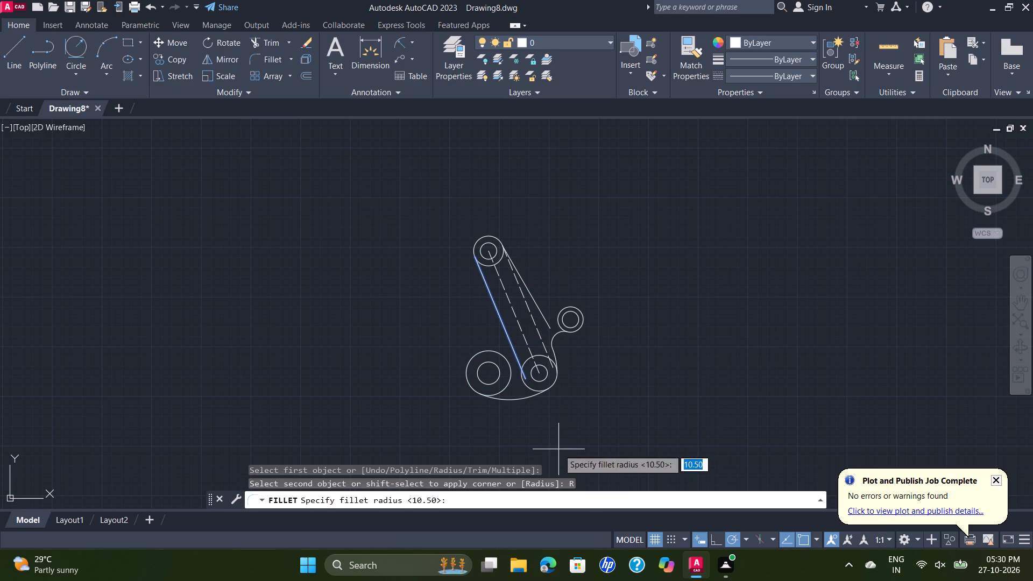
pyautogui.press('1')
pyautogui.press('0')
pyautogui.press('.')
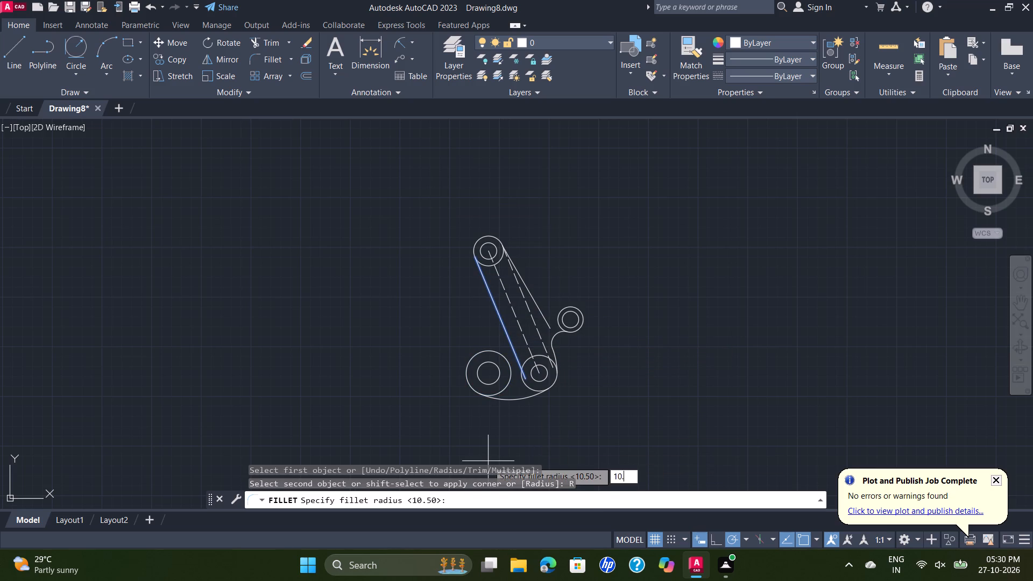
pyautogui.press('5')
pyautogui.press('Return')
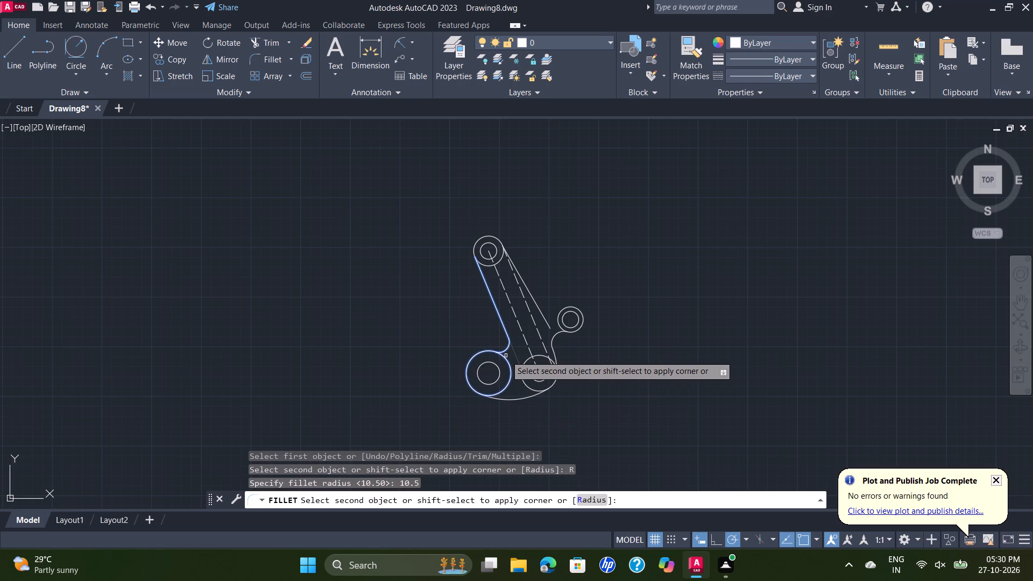
pyautogui.click(506, 356)
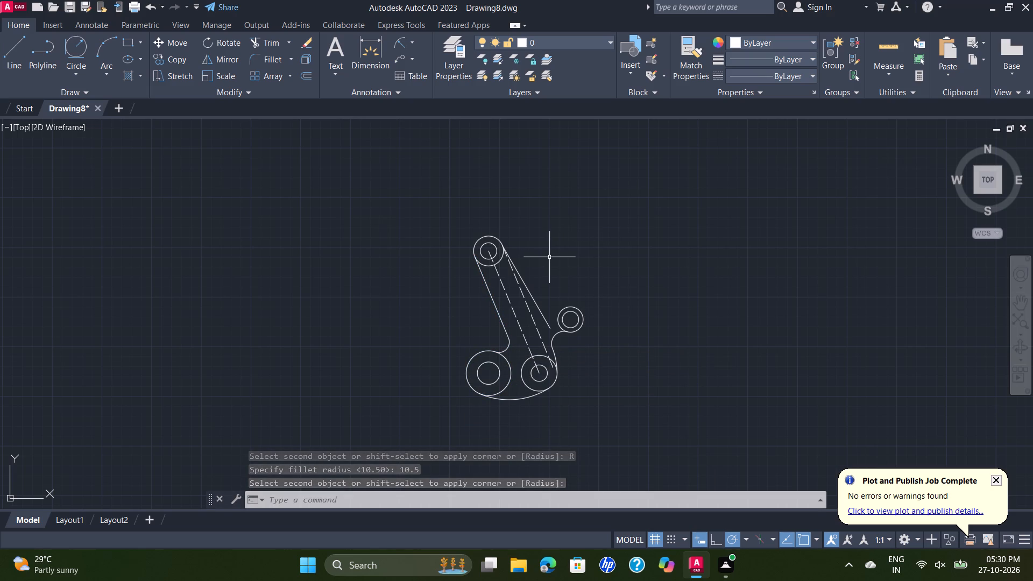
# Delete the solid right slanted line and the short leftover segment beside the top outer circle.
pyautogui.click(543, 311)
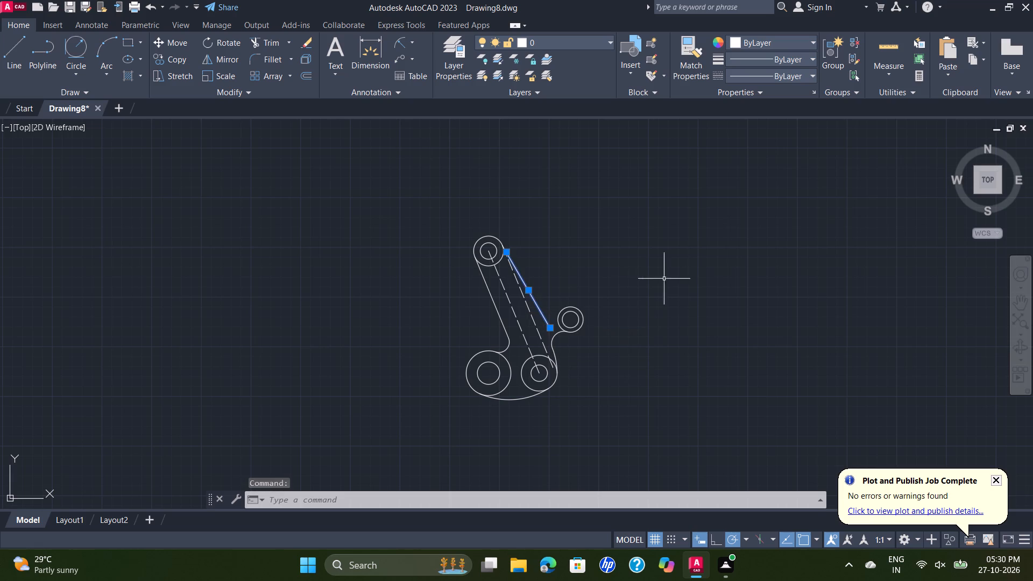
pyautogui.press('Delete')
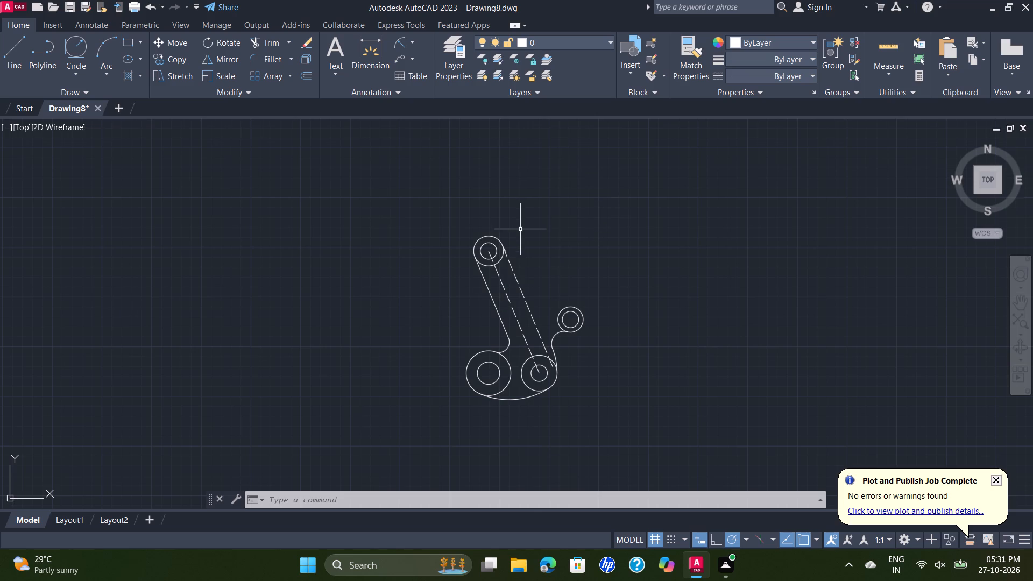
pyautogui.scroll(2, 521, 238)
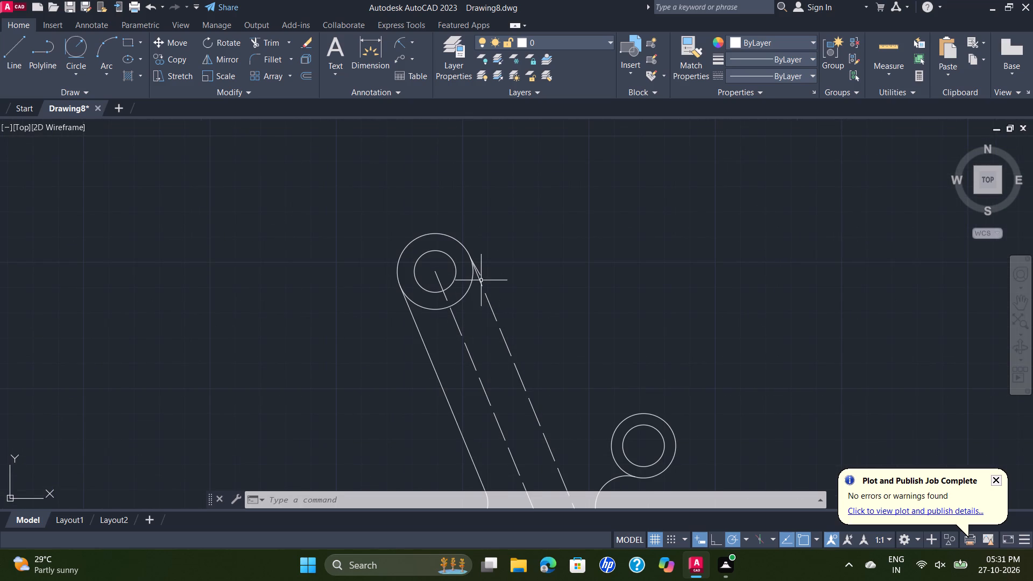
pyautogui.click(480, 273)
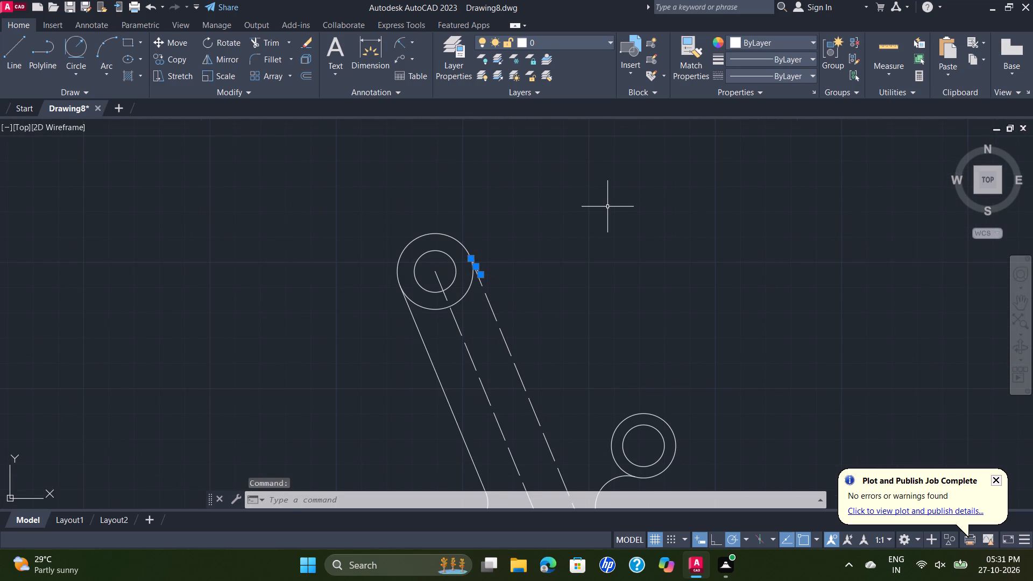
pyautogui.press('Delete')
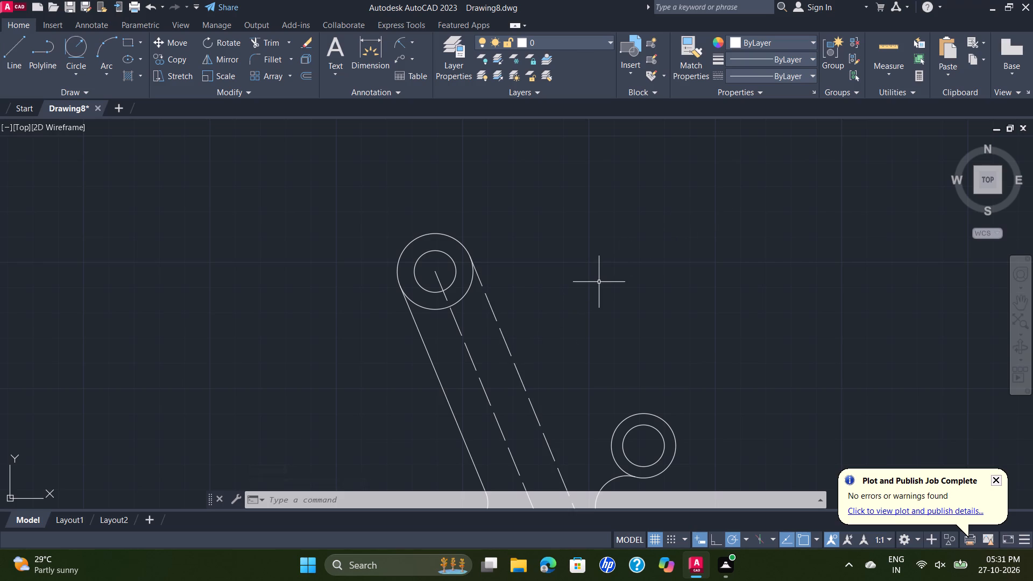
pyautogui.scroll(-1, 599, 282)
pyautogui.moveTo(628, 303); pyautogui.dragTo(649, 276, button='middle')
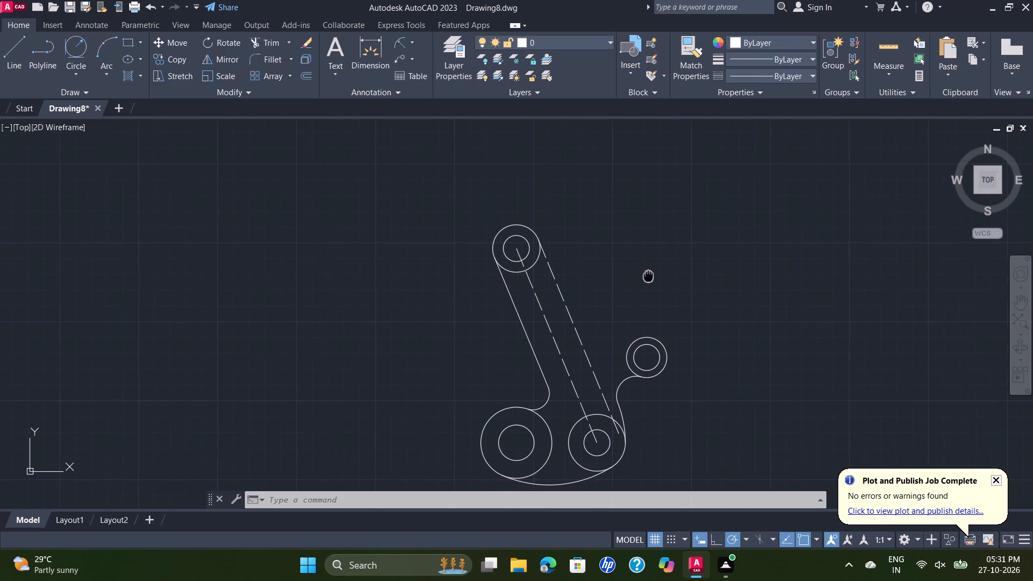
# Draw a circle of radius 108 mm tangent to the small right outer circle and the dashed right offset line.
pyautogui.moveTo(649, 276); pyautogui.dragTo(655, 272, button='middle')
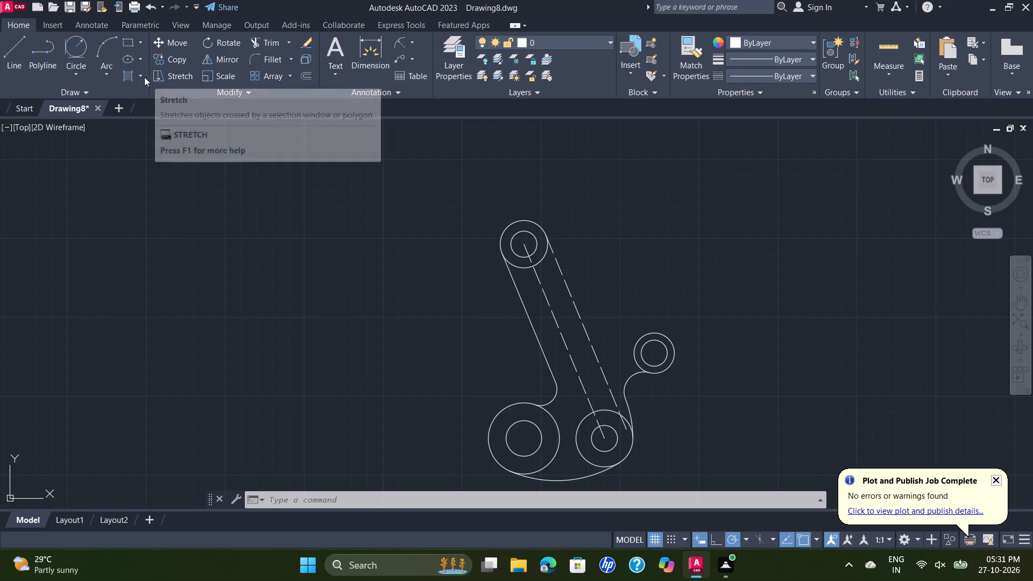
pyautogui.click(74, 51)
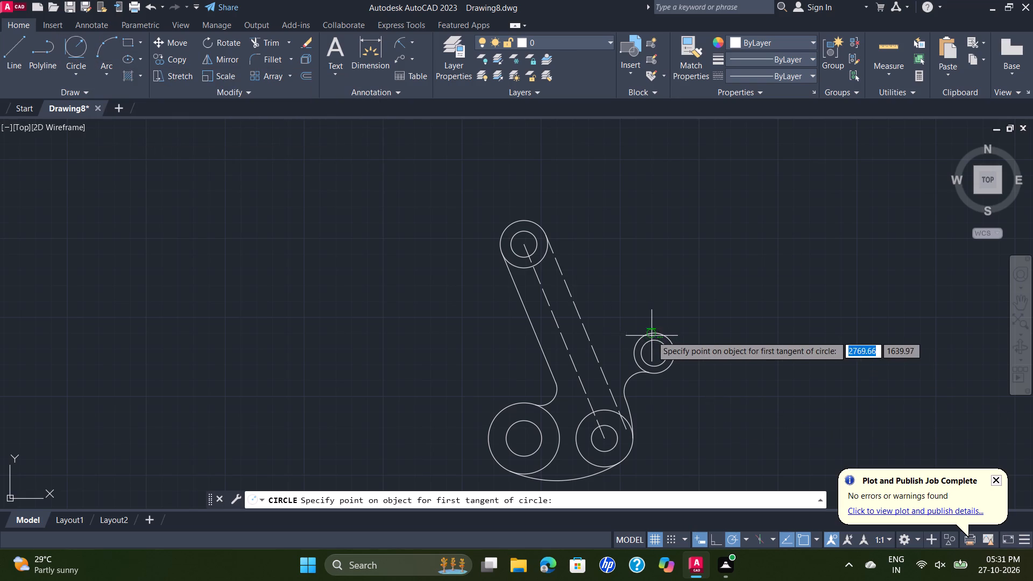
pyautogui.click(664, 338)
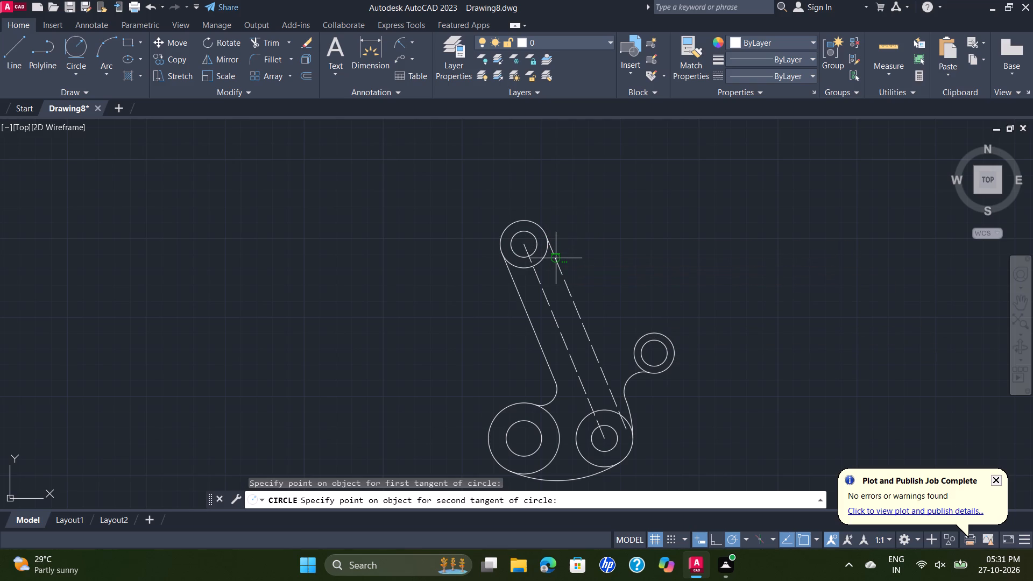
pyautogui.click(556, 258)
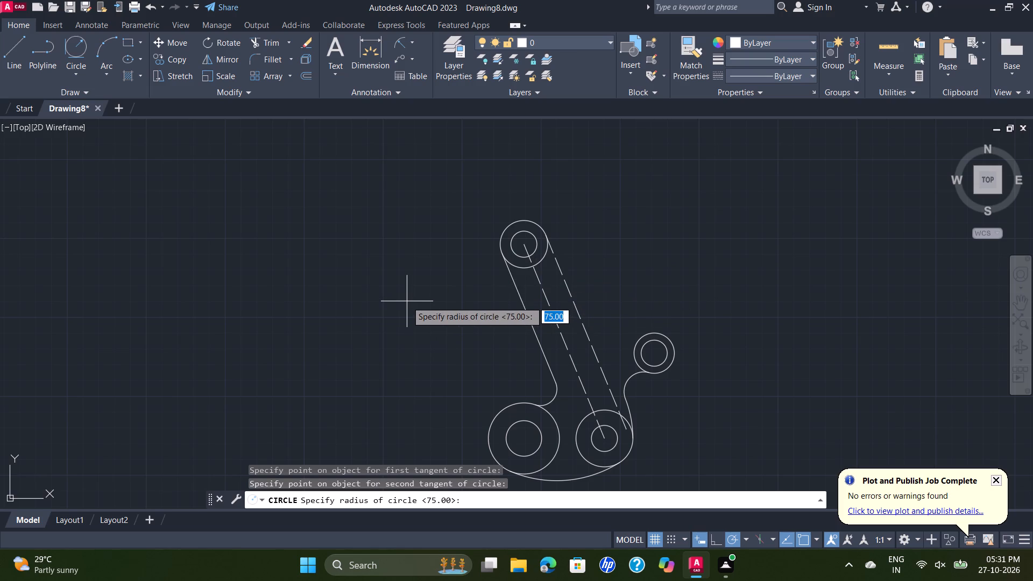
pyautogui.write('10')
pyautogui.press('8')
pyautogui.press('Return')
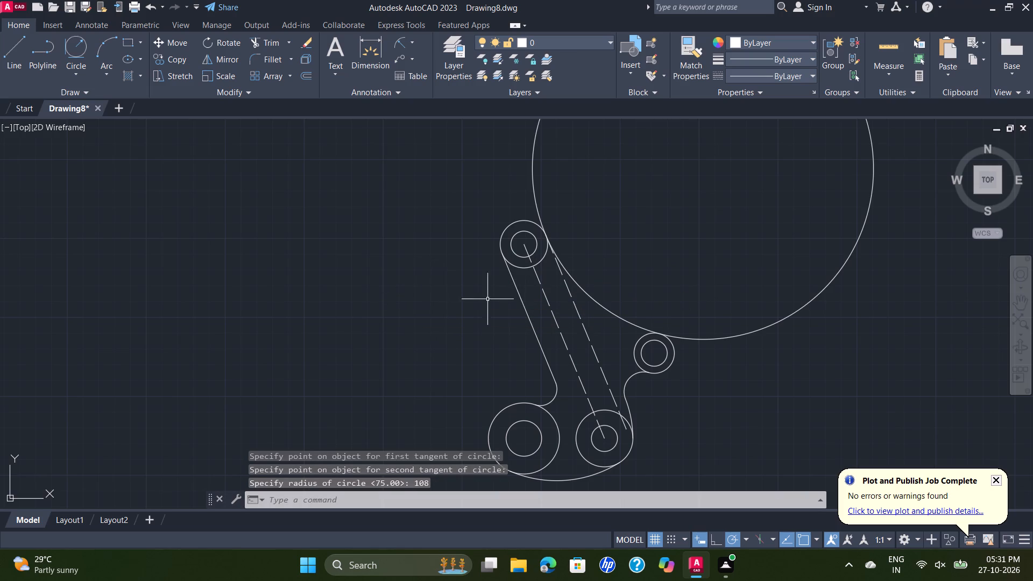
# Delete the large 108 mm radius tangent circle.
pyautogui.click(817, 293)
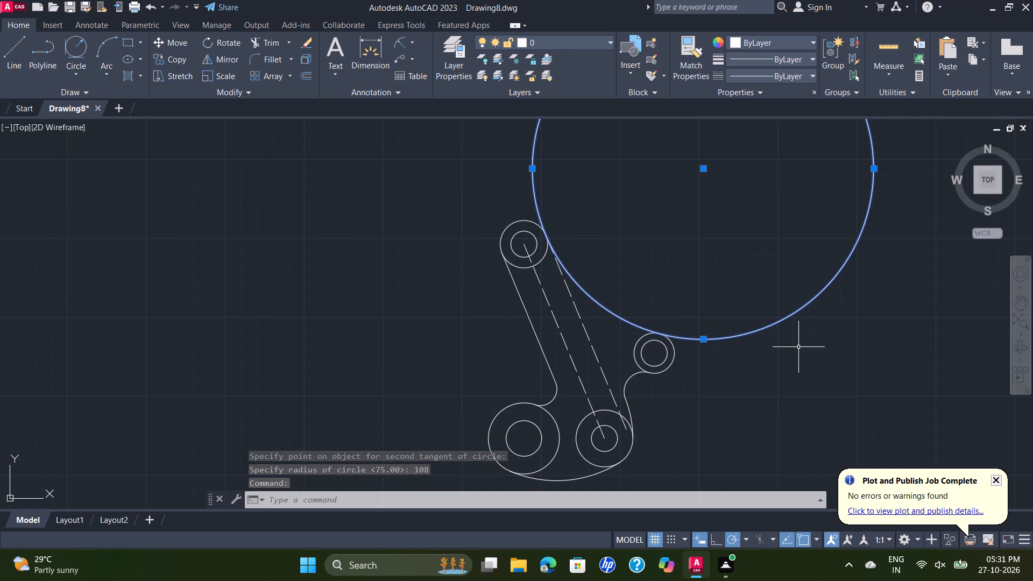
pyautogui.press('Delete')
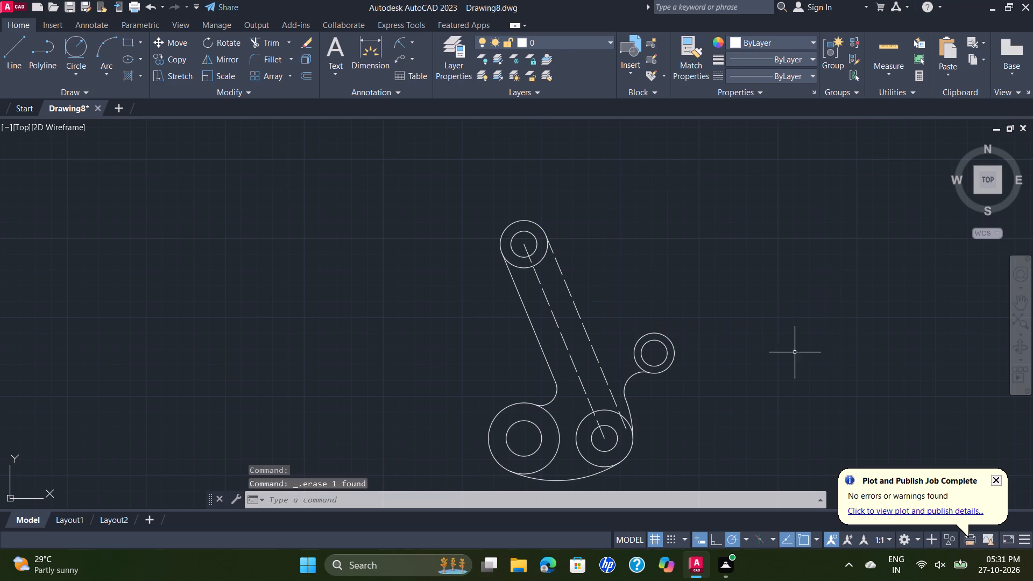
# Change the linetype of the dashed right offset line to ByLayer.
pyautogui.moveTo(621, 221); pyautogui.dragTo(628, 202, button='middle')
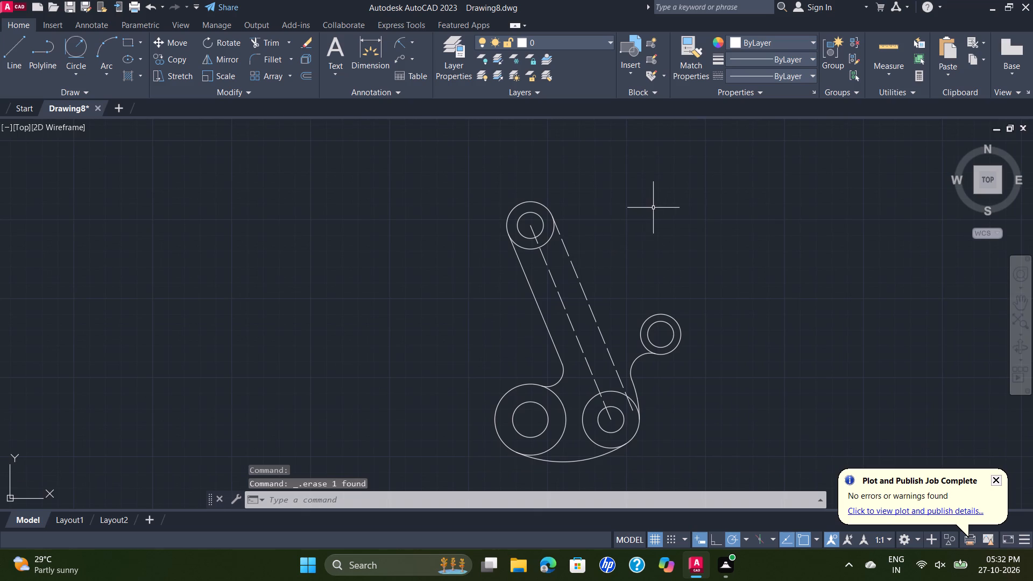
pyautogui.doubleClick(578, 280)
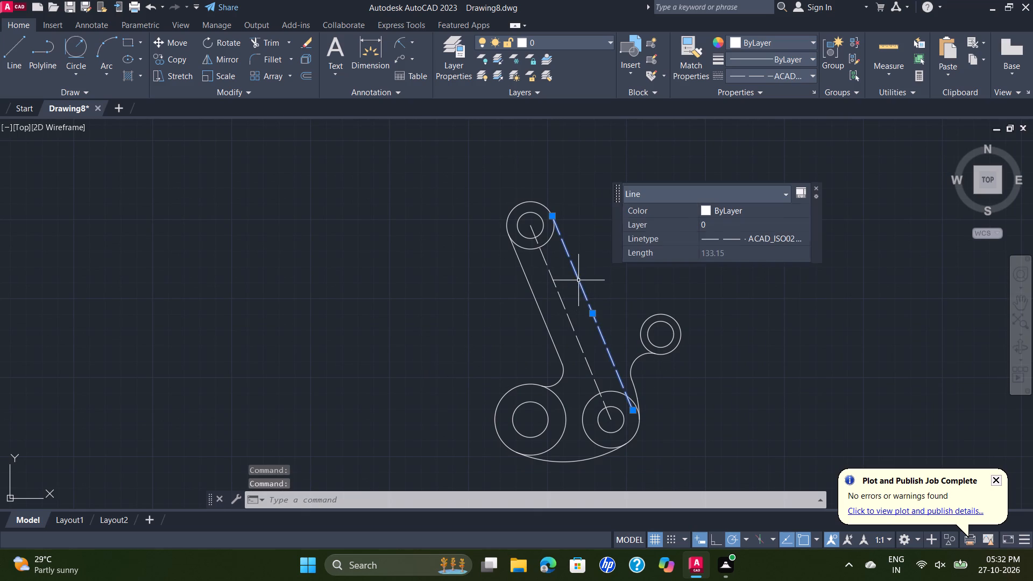
pyautogui.click(799, 239)
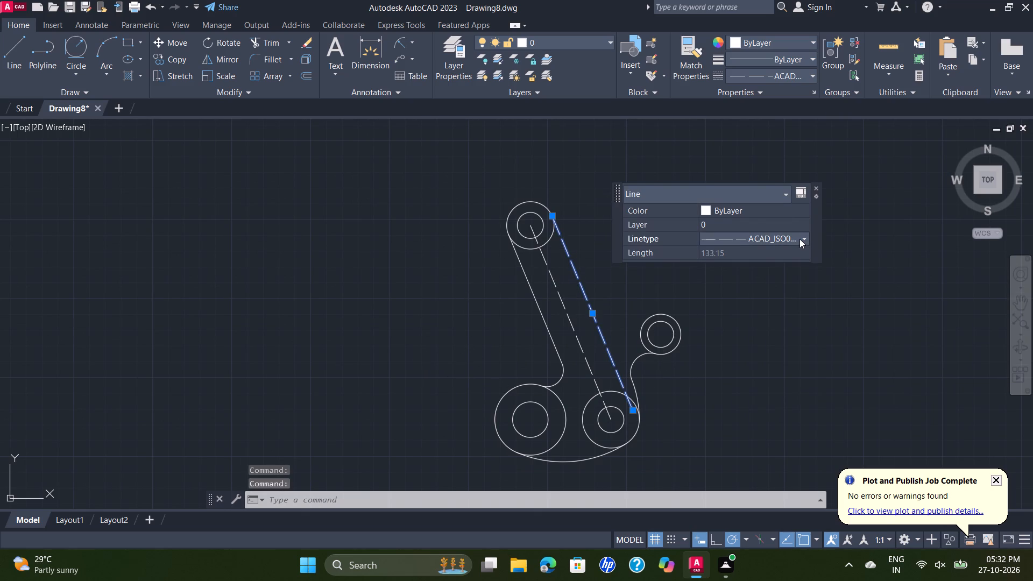
pyautogui.click(808, 238)
pyautogui.click(805, 252)
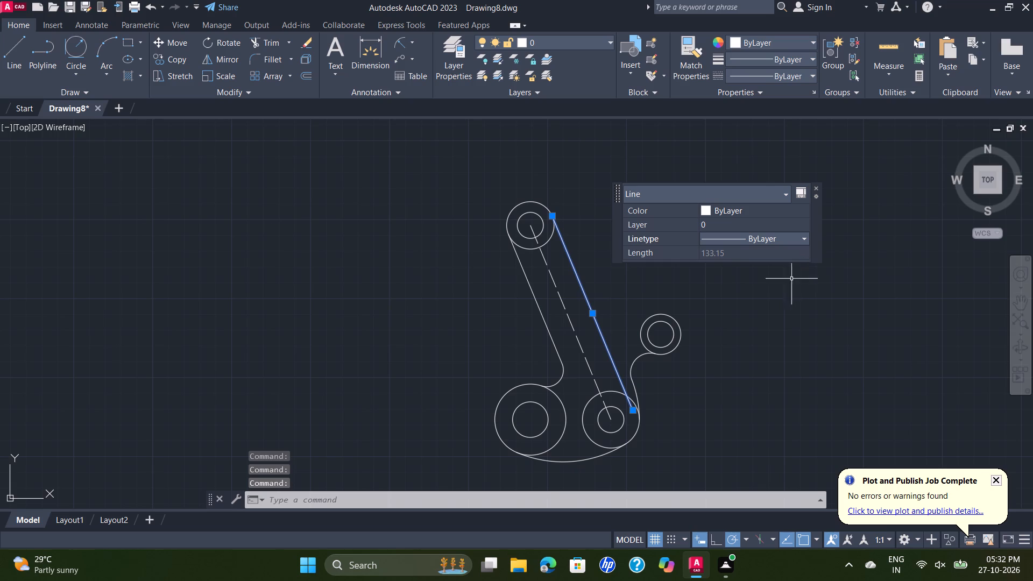
pyautogui.click(748, 363)
pyautogui.click(748, 363)
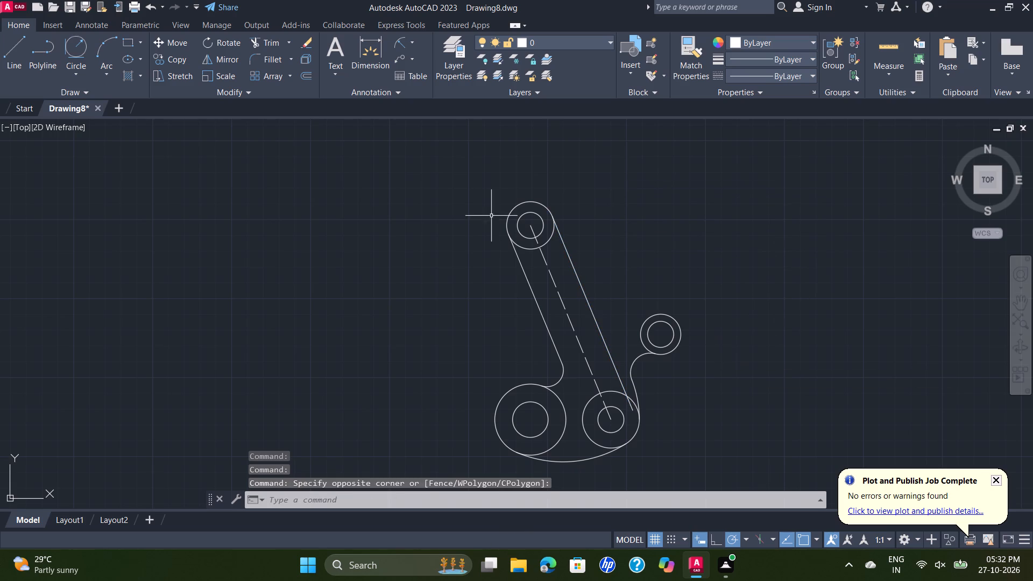
# Draw connected lines from the right offset line's upper end, 7 mm and 0.5 mm down along it, ending on the small right outer circle.
pyautogui.click(5, 55)
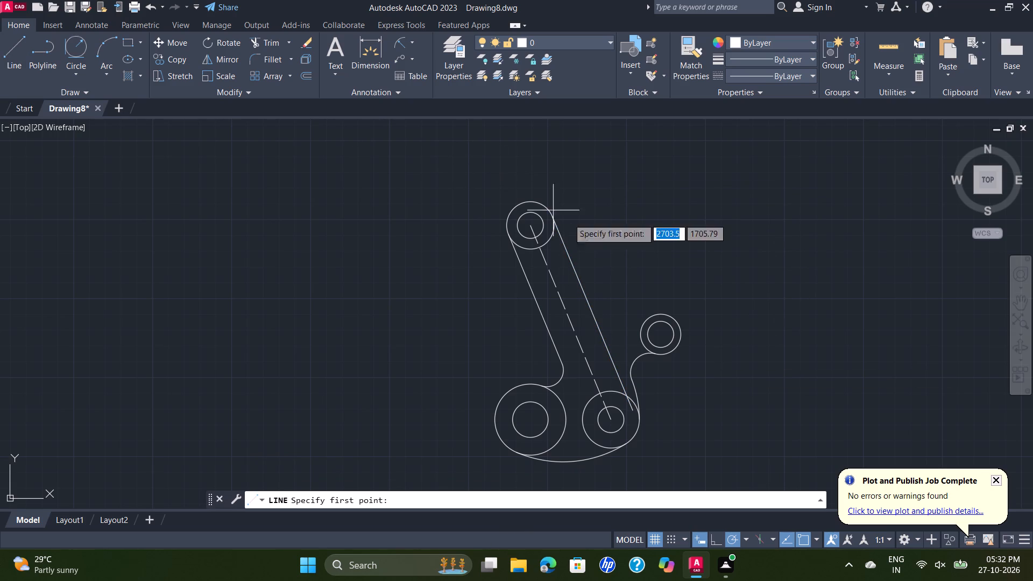
pyautogui.scroll(2, 549, 217)
pyautogui.click(551, 215)
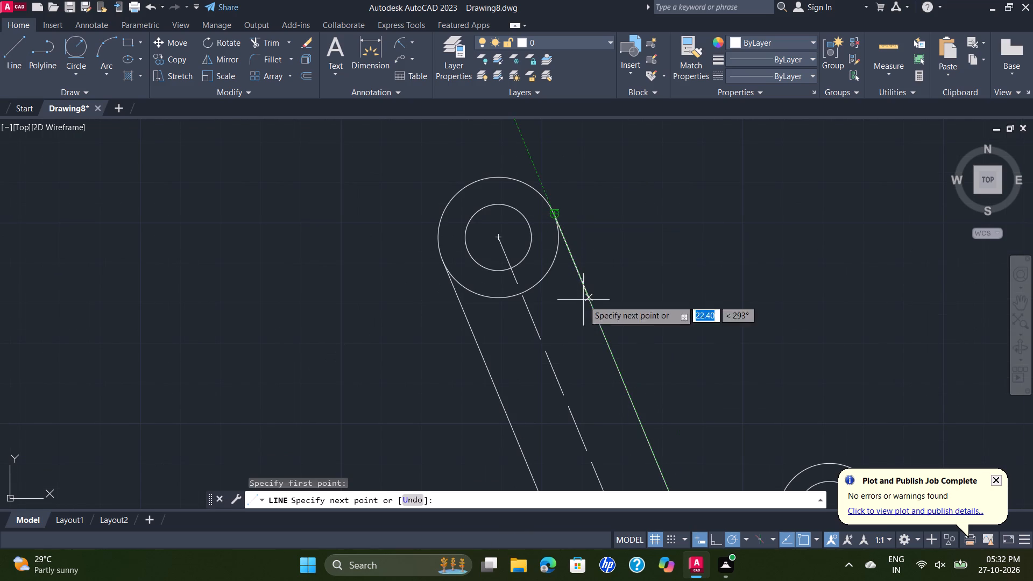
pyautogui.scroll(-1, 599, 331)
pyautogui.moveTo(625, 366); pyautogui.dragTo(575, 250, button='middle')
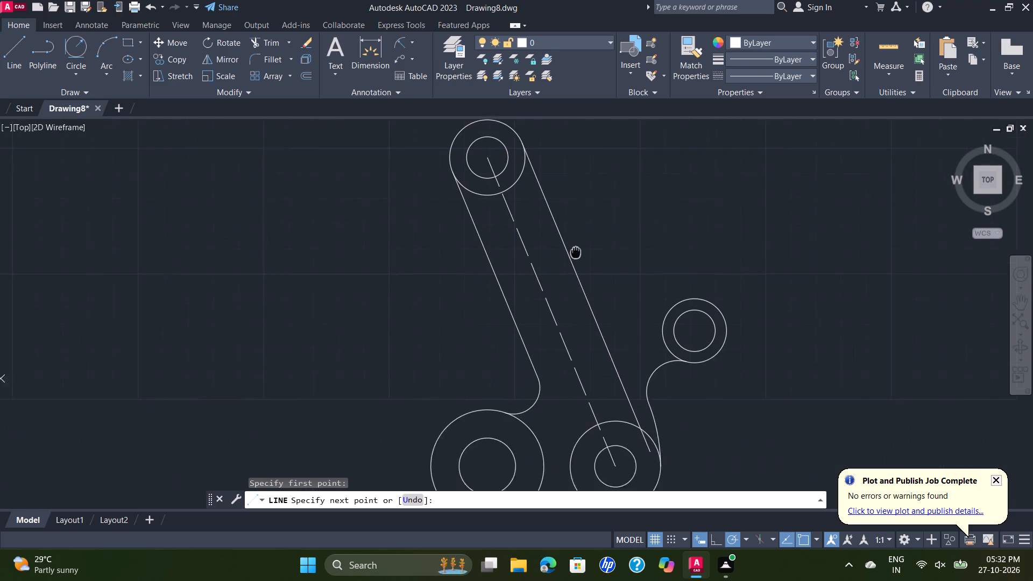
pyautogui.moveTo(575, 250); pyautogui.dragTo(565, 228, button='middle')
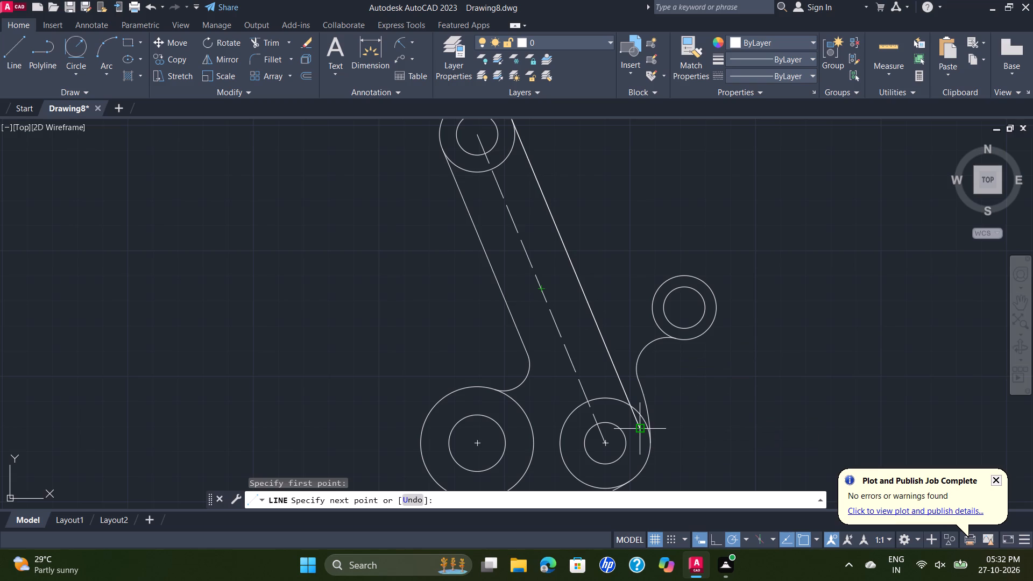
pyautogui.press('7')
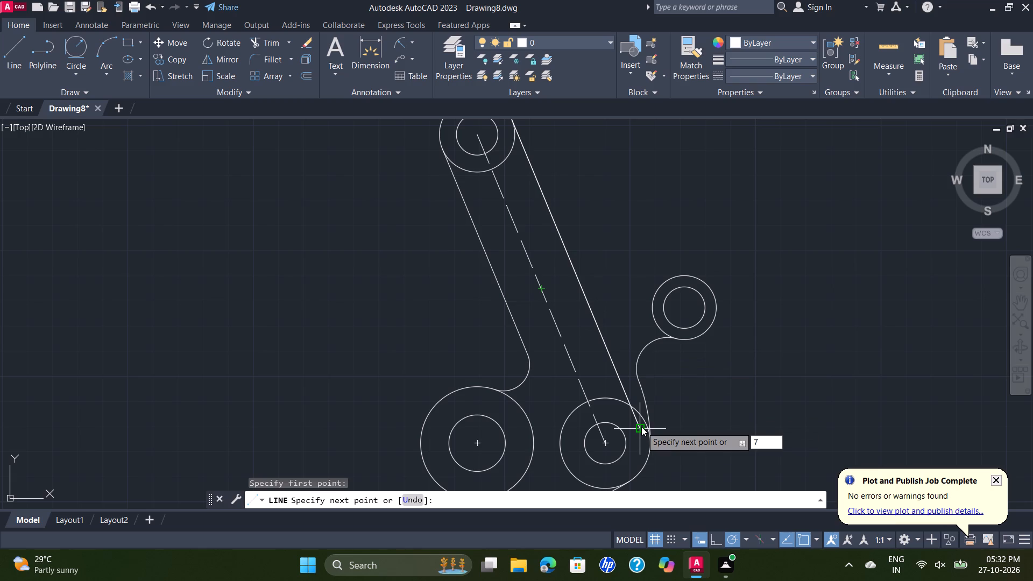
pyautogui.press('Return')
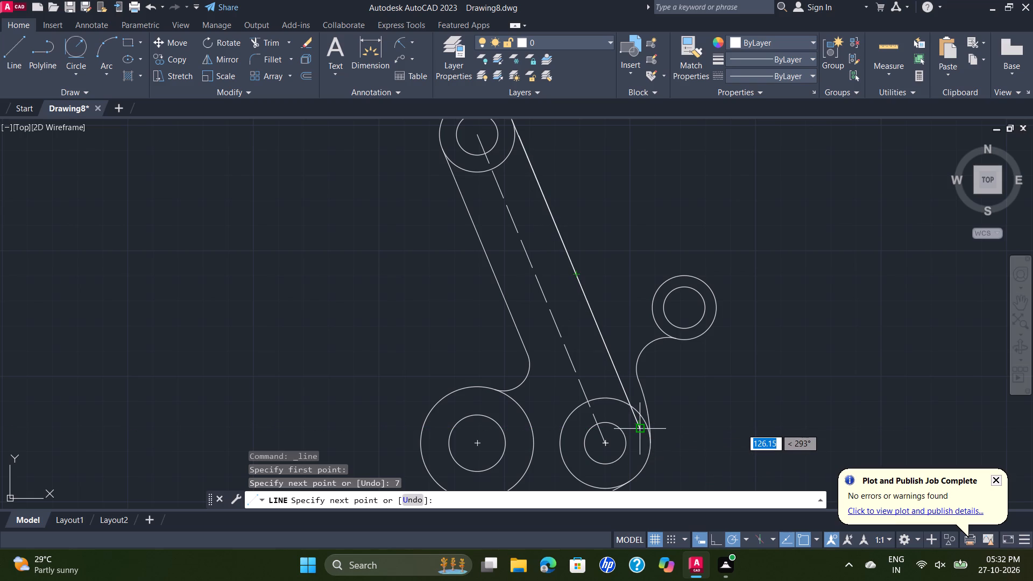
pyautogui.press('.')
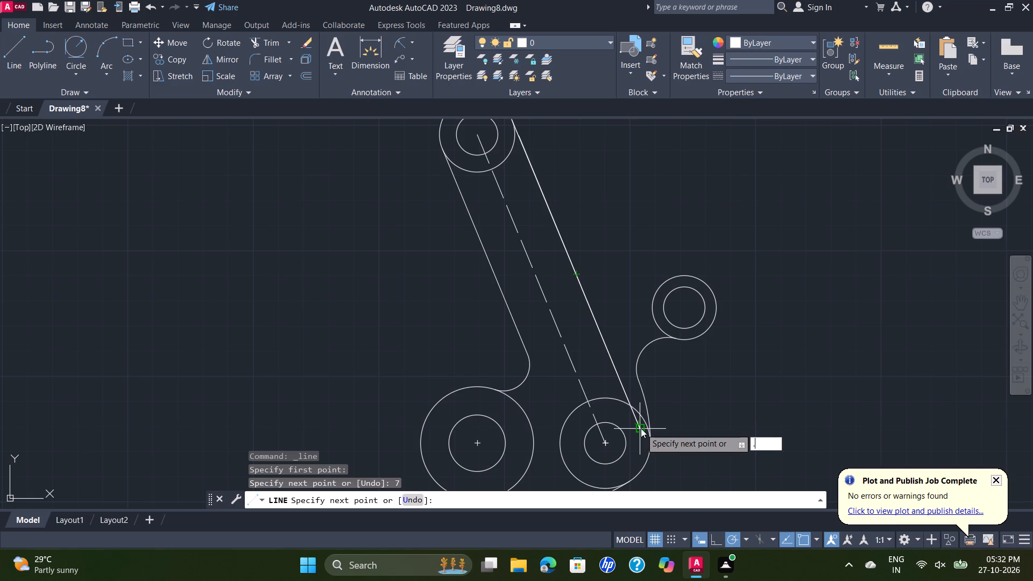
pyautogui.press('5')
pyautogui.press('Return')
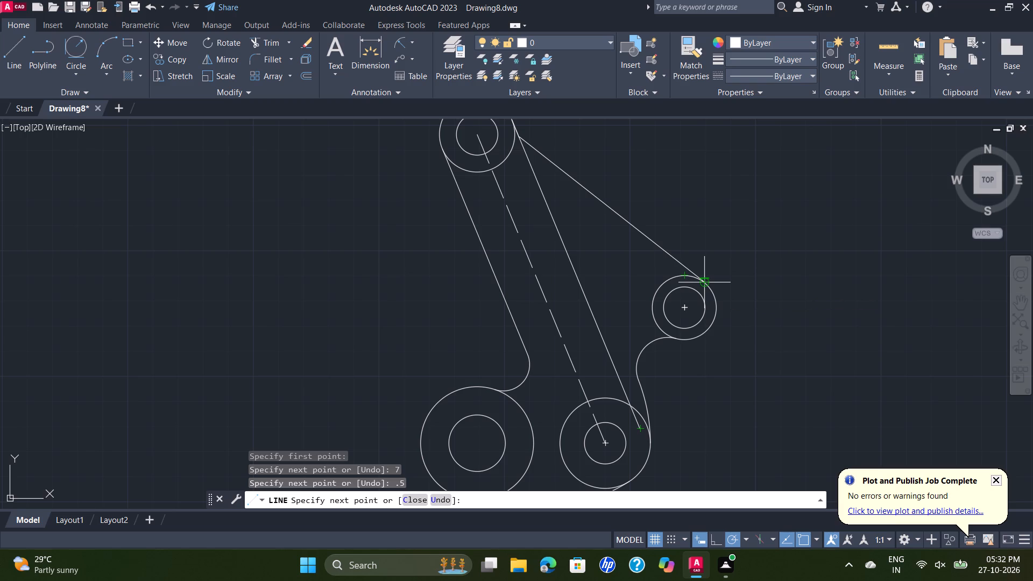
pyautogui.click(705, 285)
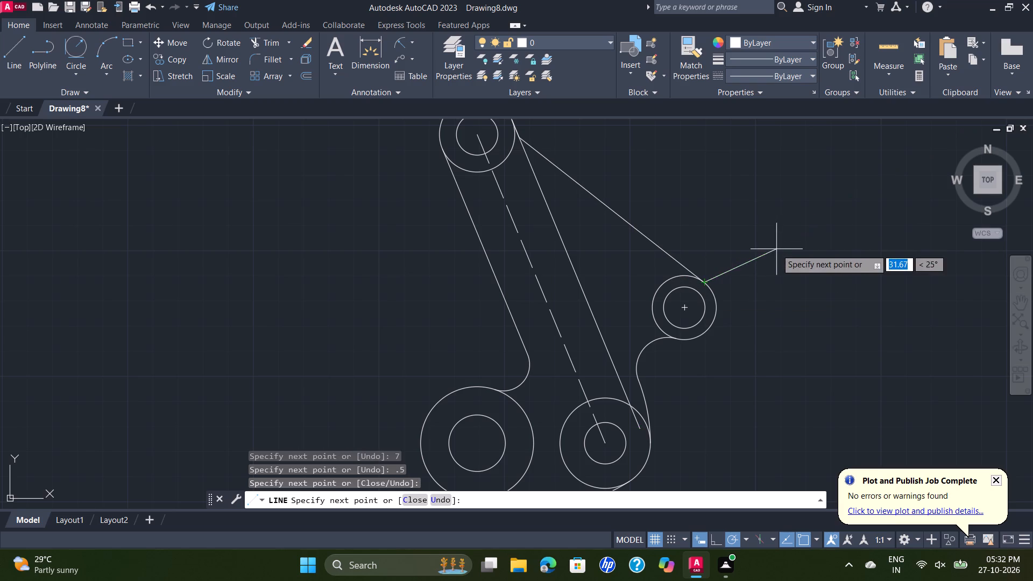
pyautogui.press('Escape')
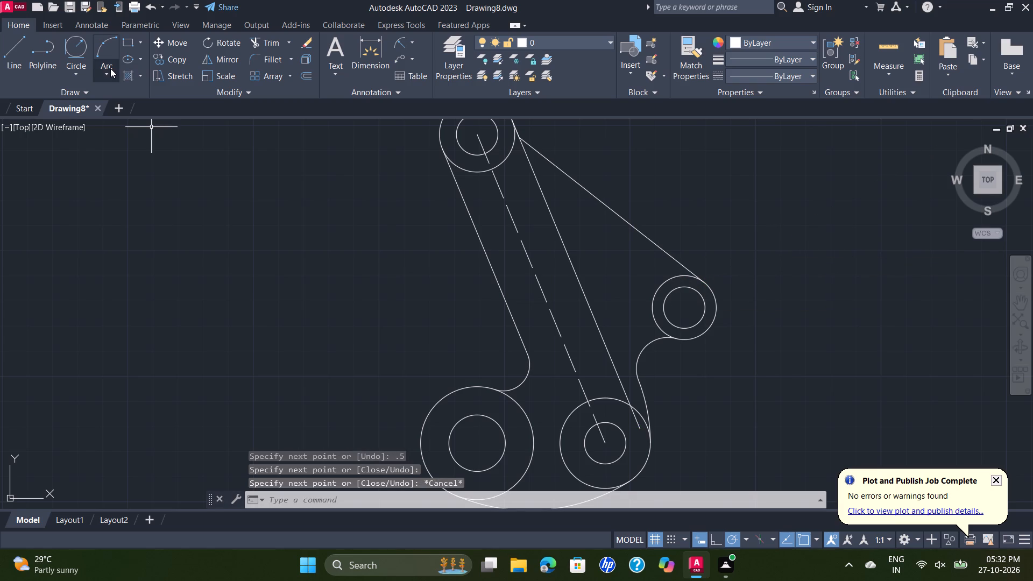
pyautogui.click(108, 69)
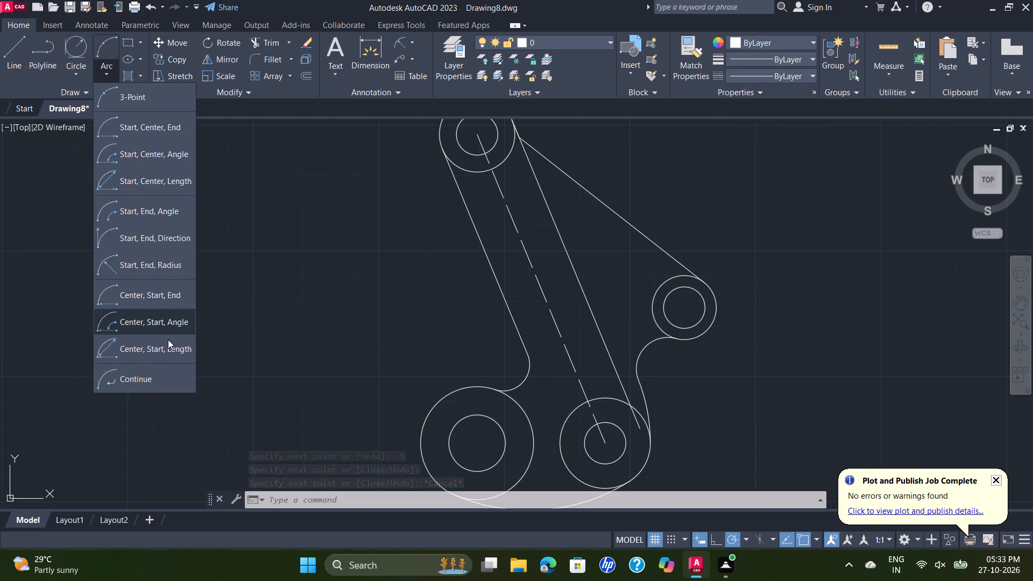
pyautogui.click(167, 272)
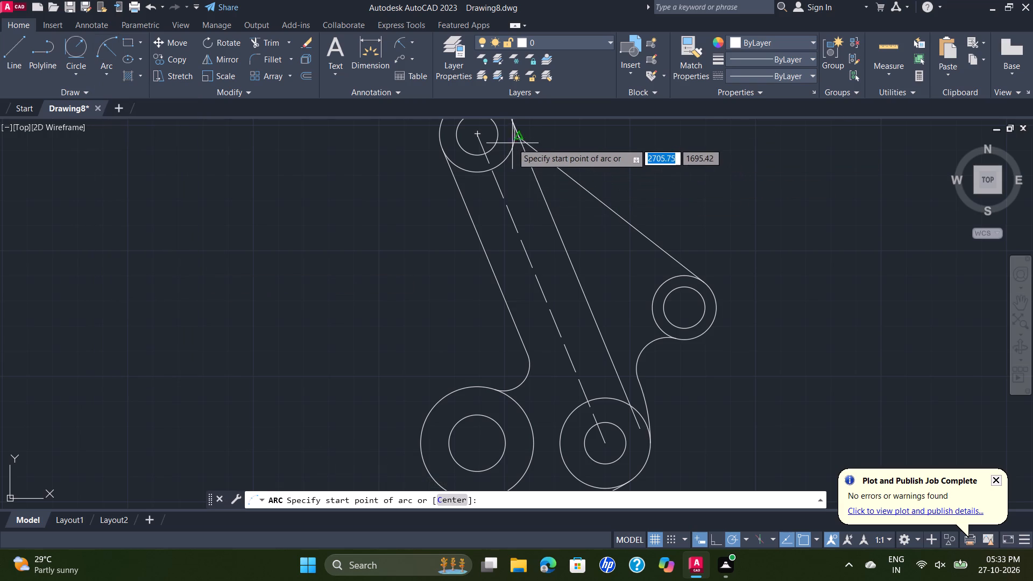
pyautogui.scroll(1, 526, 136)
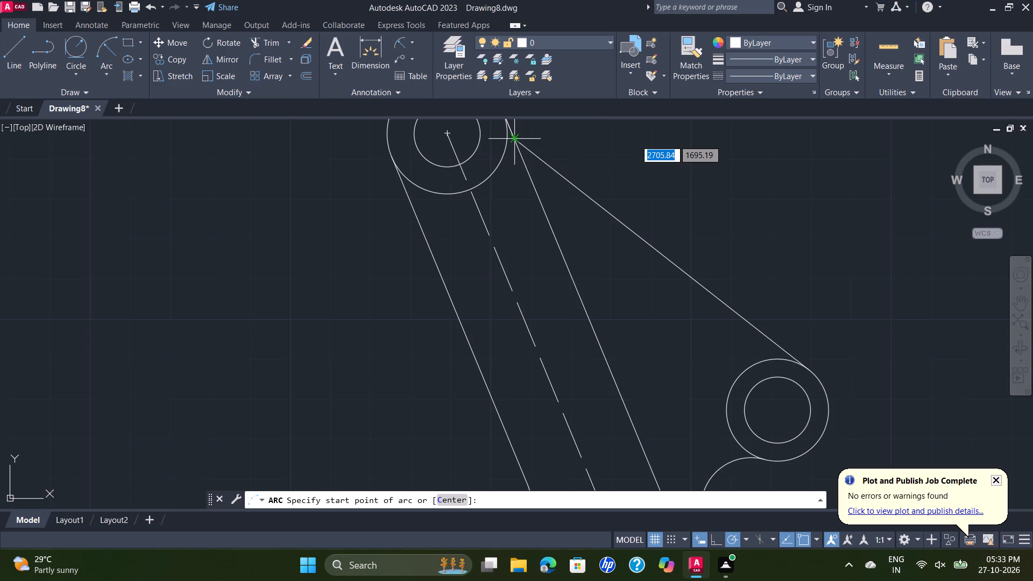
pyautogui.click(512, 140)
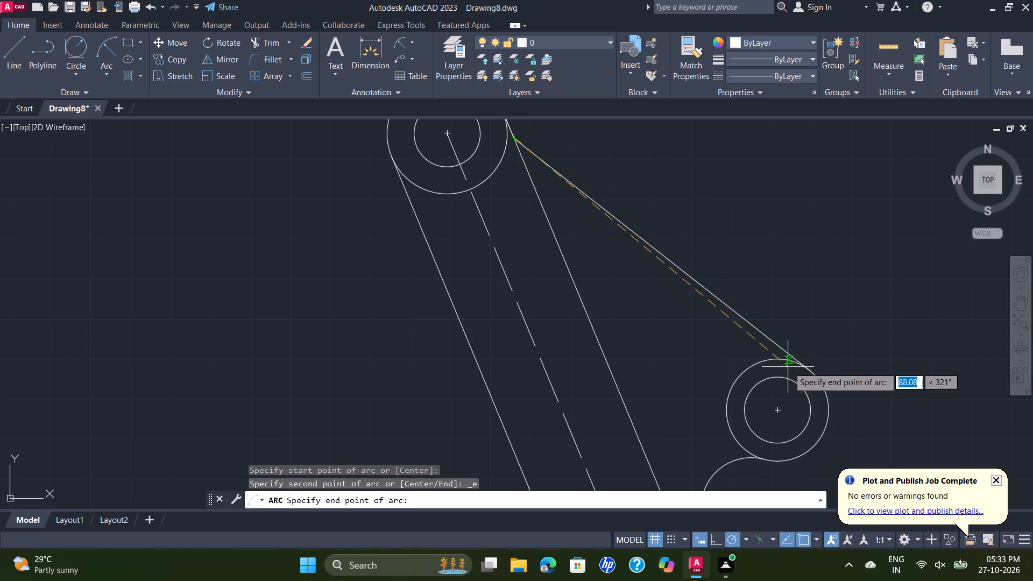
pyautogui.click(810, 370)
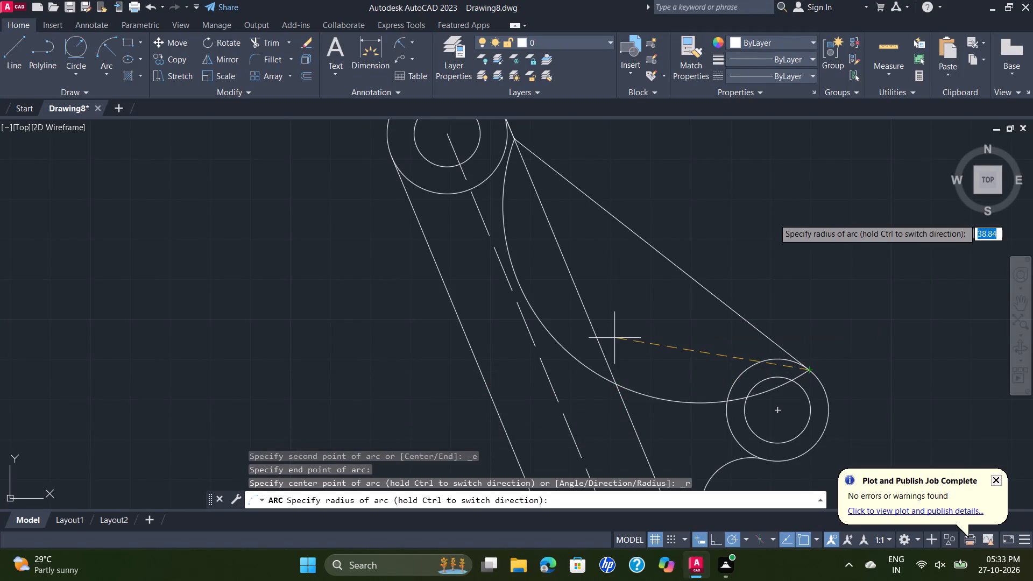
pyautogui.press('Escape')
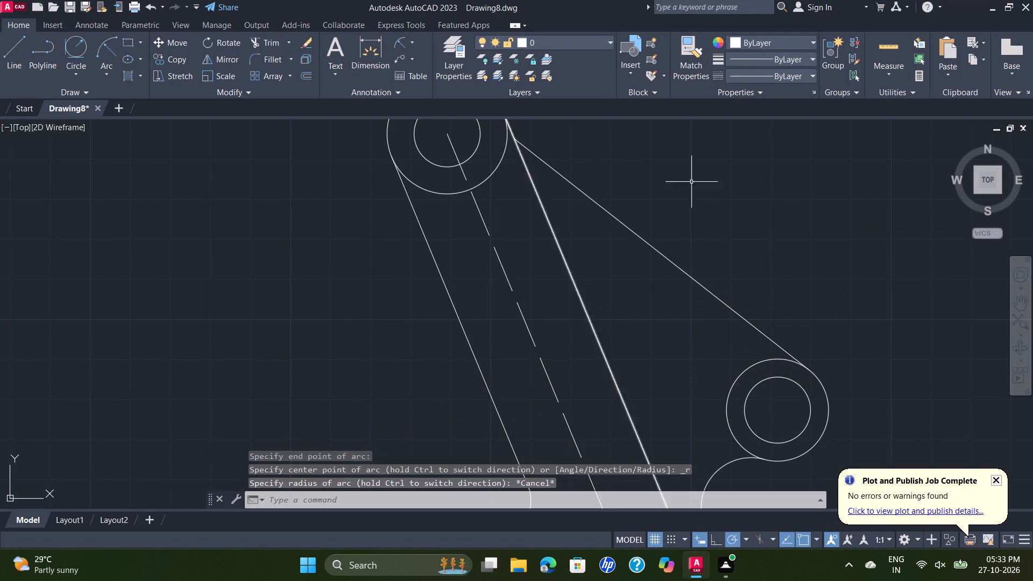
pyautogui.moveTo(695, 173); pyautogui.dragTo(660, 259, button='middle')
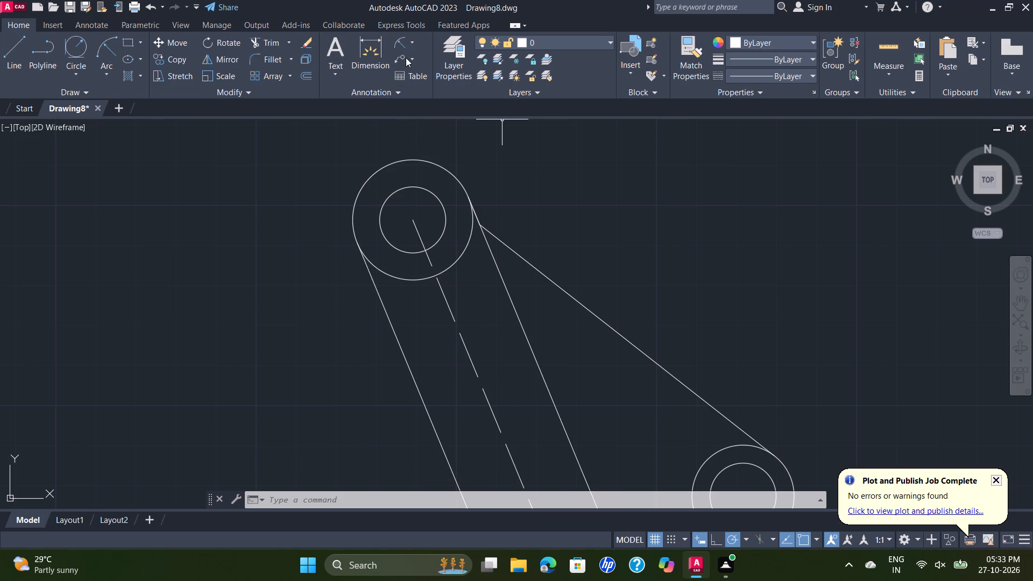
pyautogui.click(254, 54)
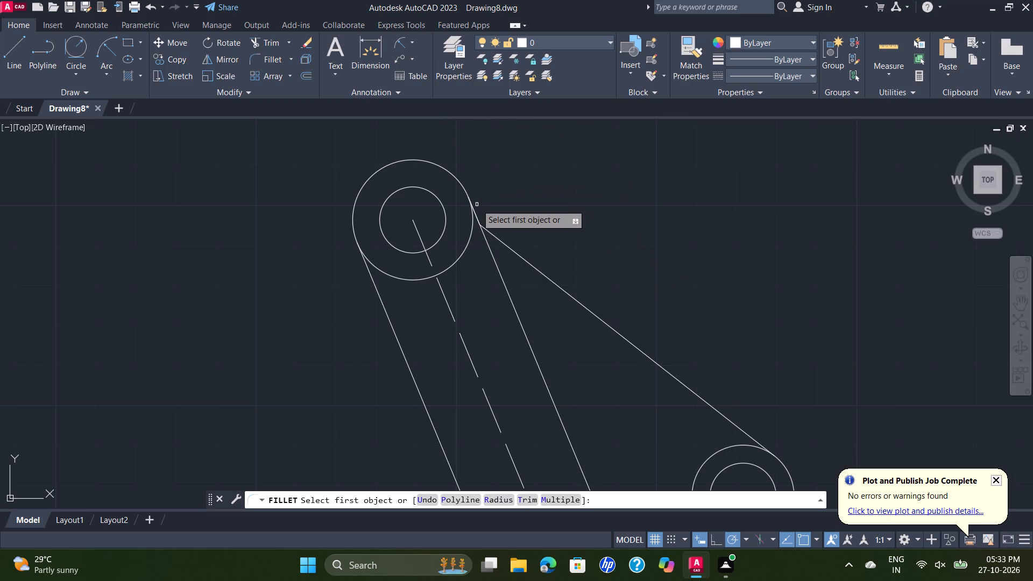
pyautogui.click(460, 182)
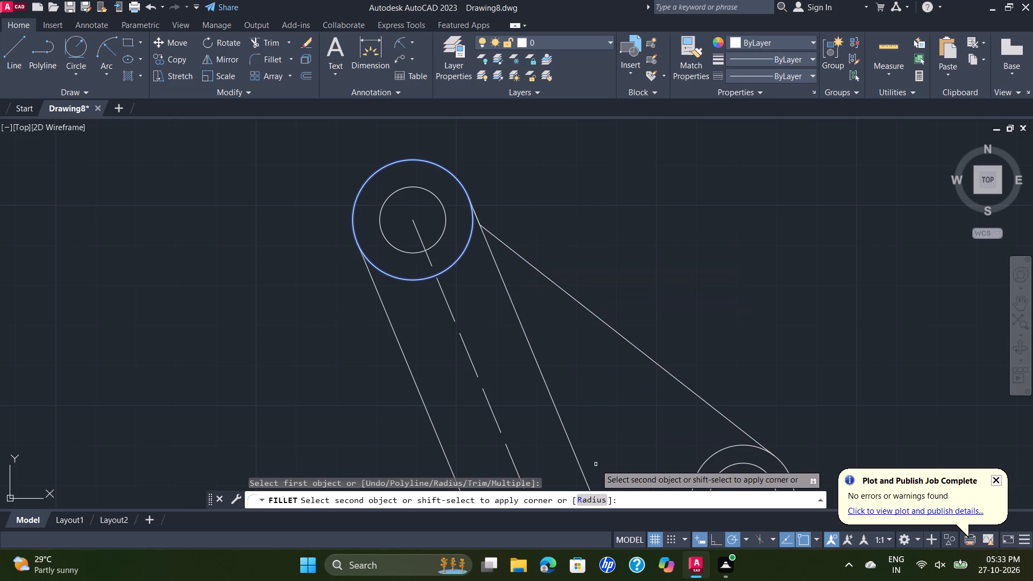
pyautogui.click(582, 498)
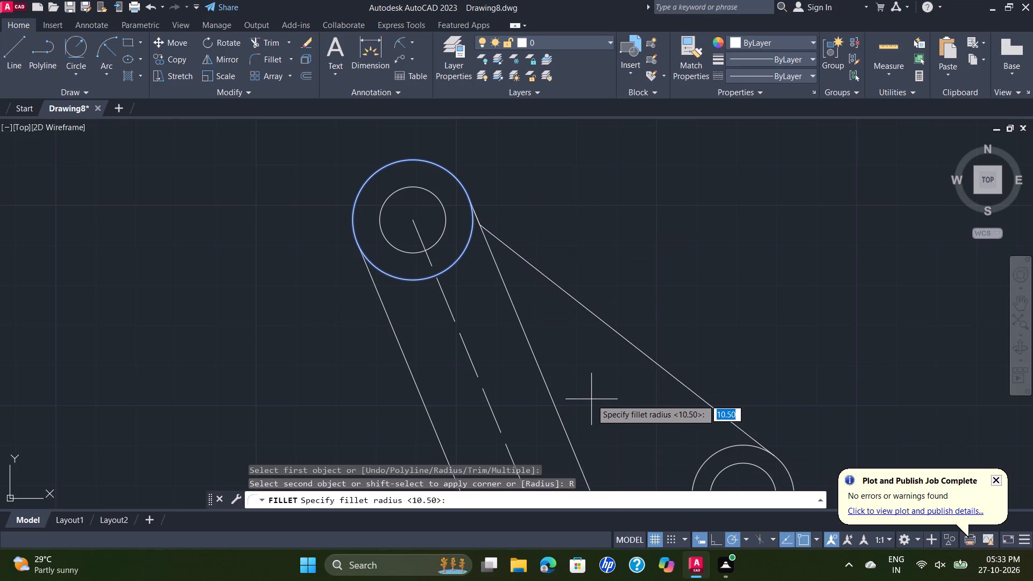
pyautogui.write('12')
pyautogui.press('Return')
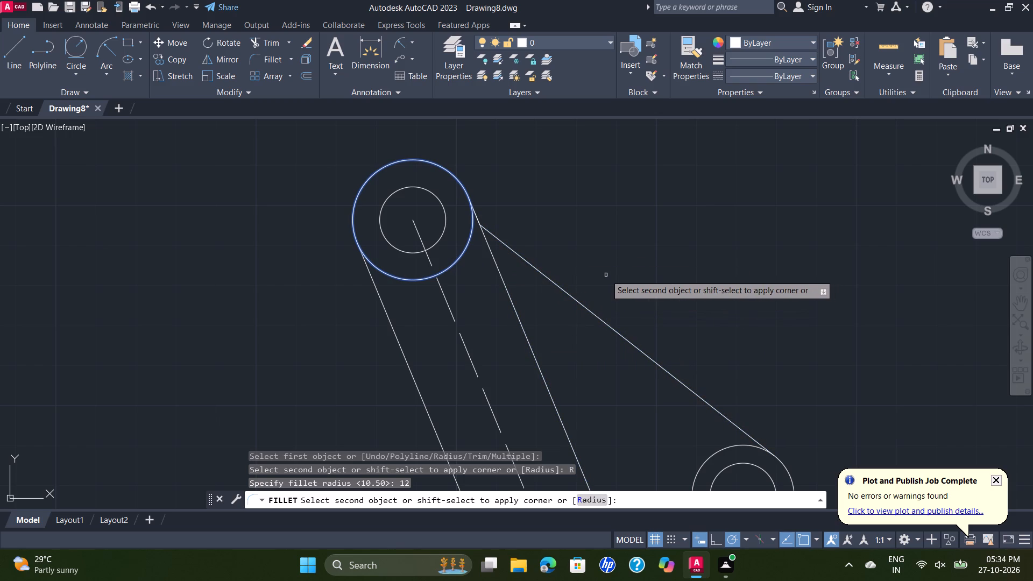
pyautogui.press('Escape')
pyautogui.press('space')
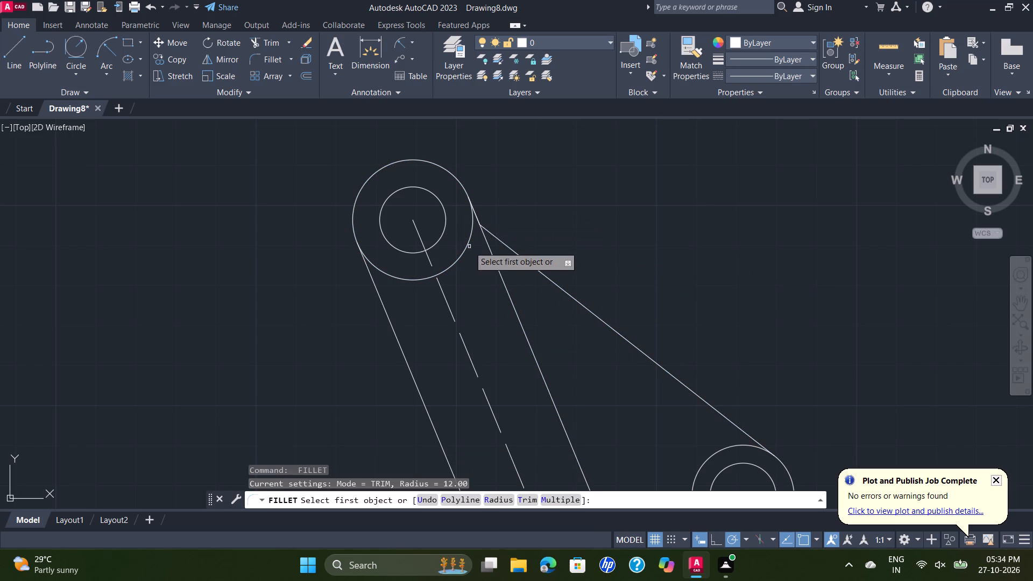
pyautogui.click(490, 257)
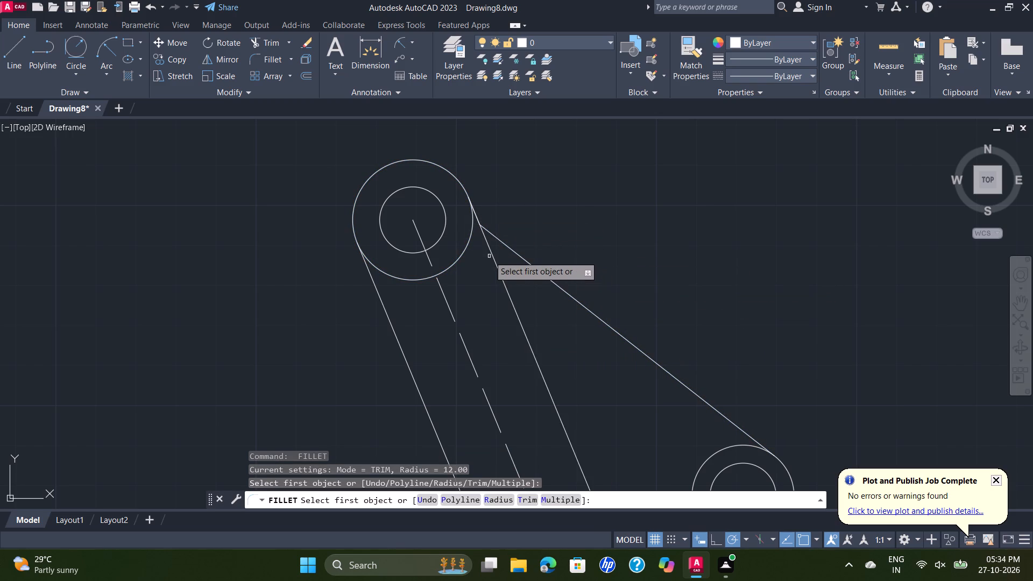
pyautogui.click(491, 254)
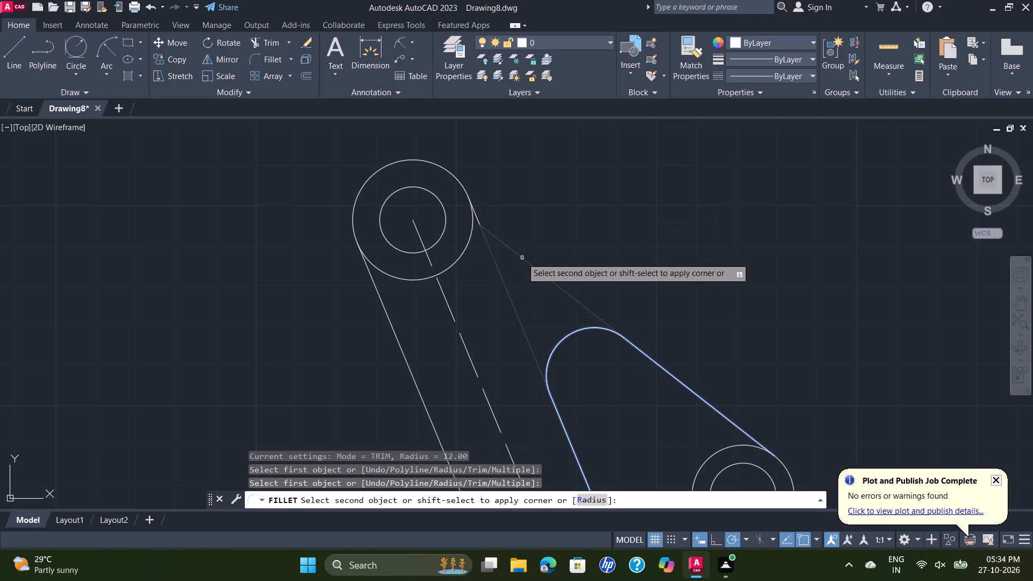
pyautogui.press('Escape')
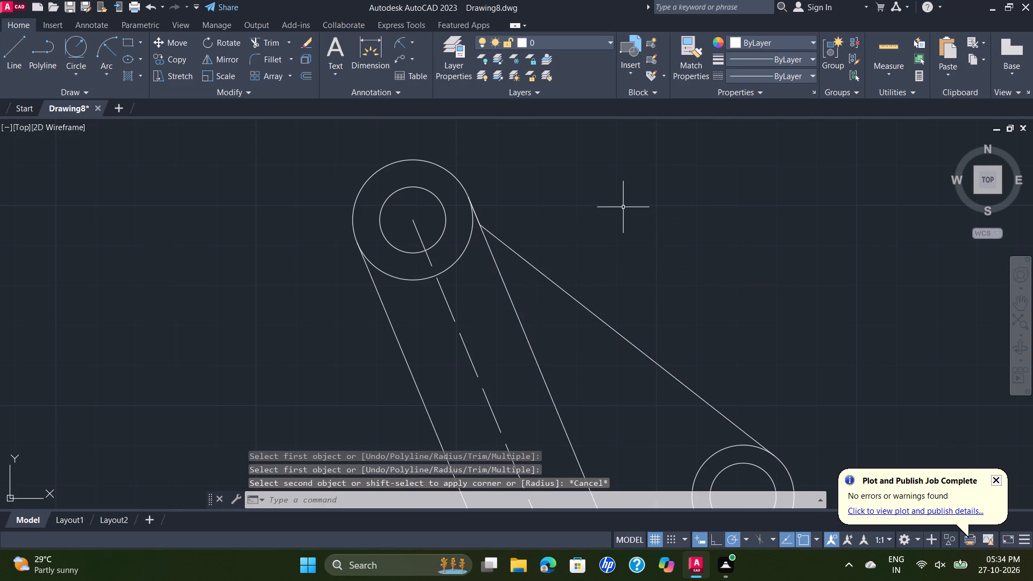
# Trim away the inner arc of the top outer circle between the two slanted edge lines.
pyautogui.scroll(1, 613, 207)
pyautogui.scroll(-3, 613, 207)
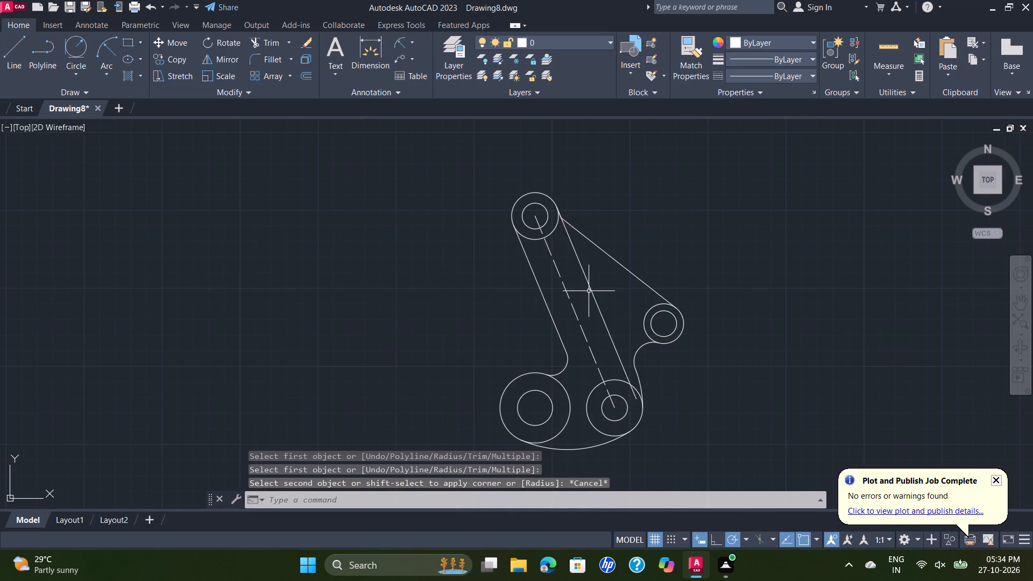
pyautogui.scroll(1, 589, 291)
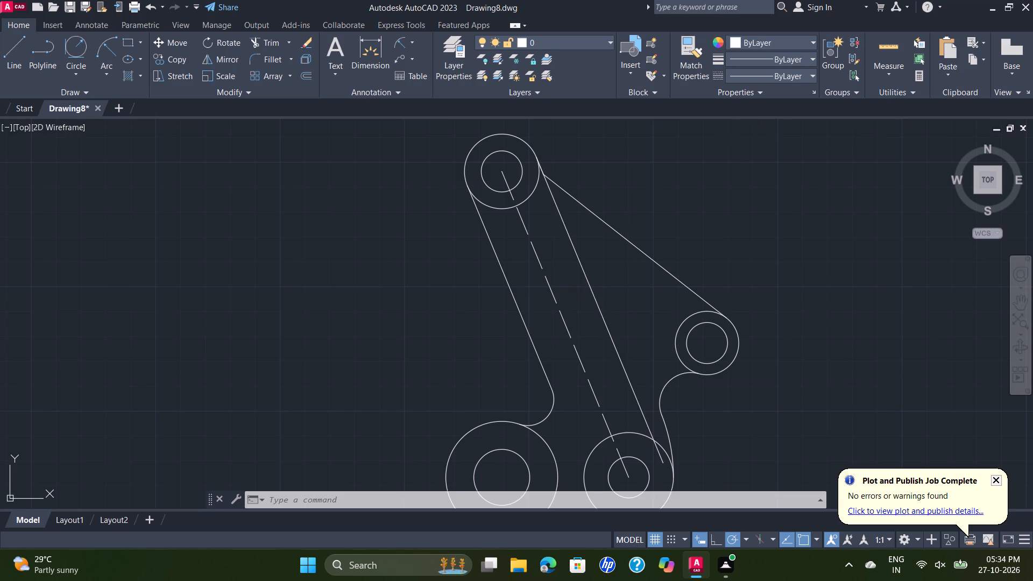
pyautogui.moveTo(679, 214); pyautogui.dragTo(663, 219, button='middle')
pyautogui.scroll(-2, 651, 212)
pyautogui.scroll(1, 663, 249)
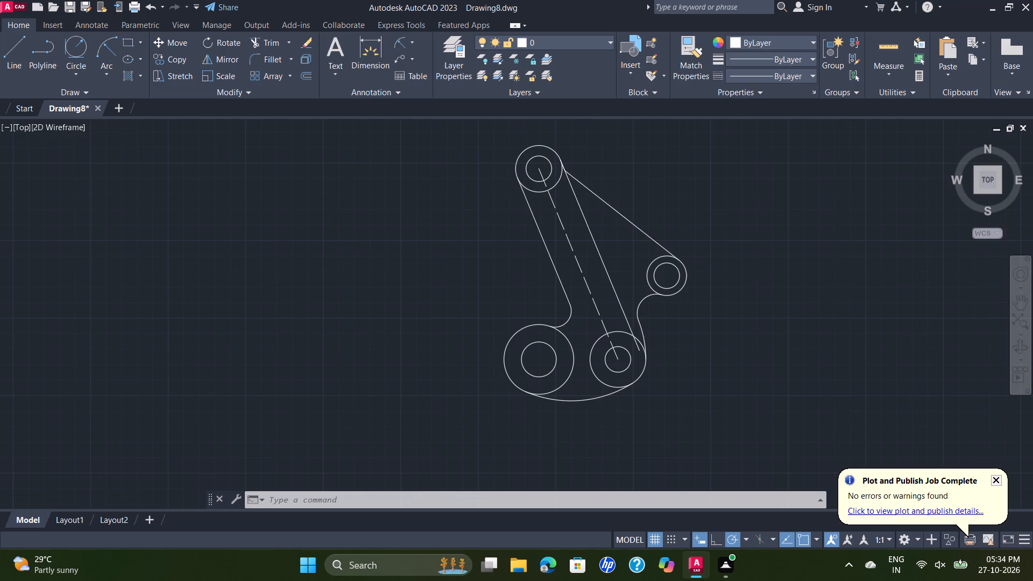
pyautogui.scroll(1, 663, 249)
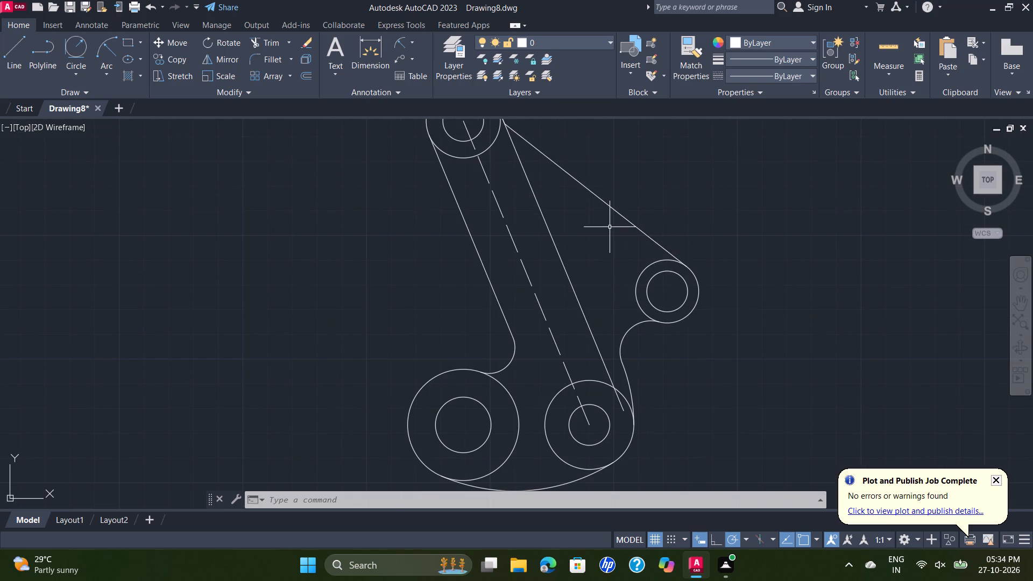
pyautogui.scroll(-2, 633, 203)
pyautogui.scroll(1, 633, 203)
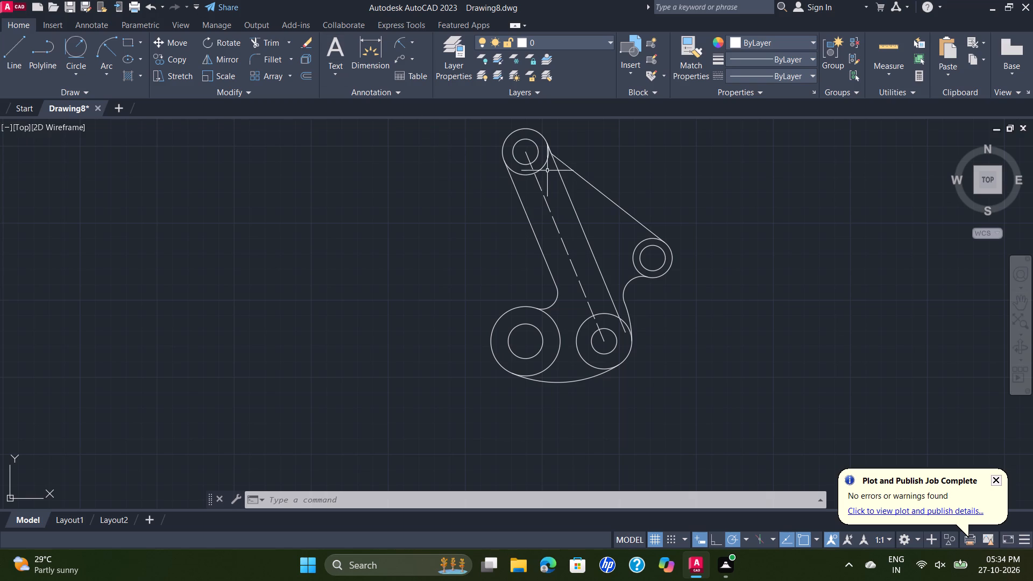
pyautogui.click(271, 42)
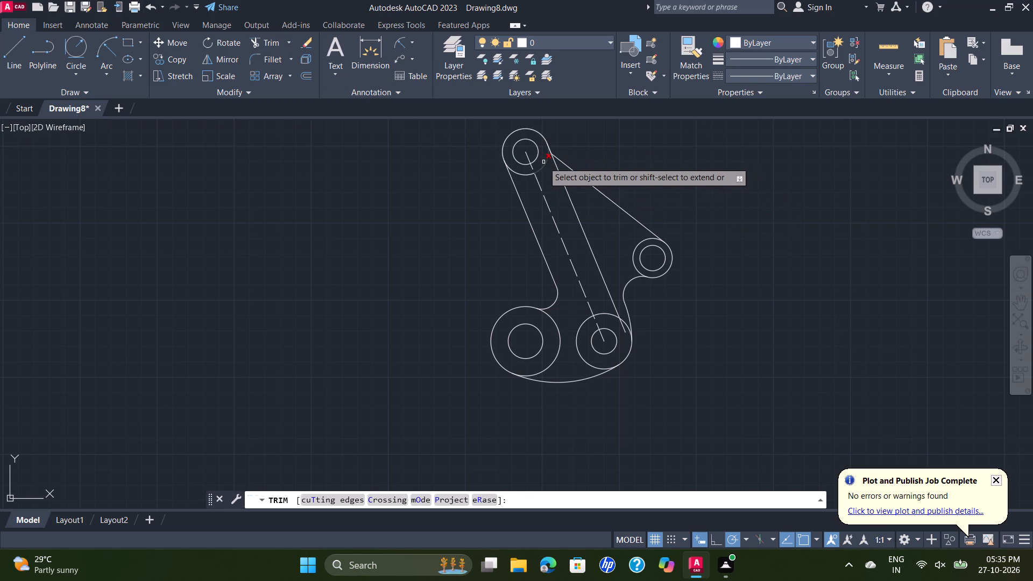
pyautogui.click(543, 162)
pyautogui.click(530, 176)
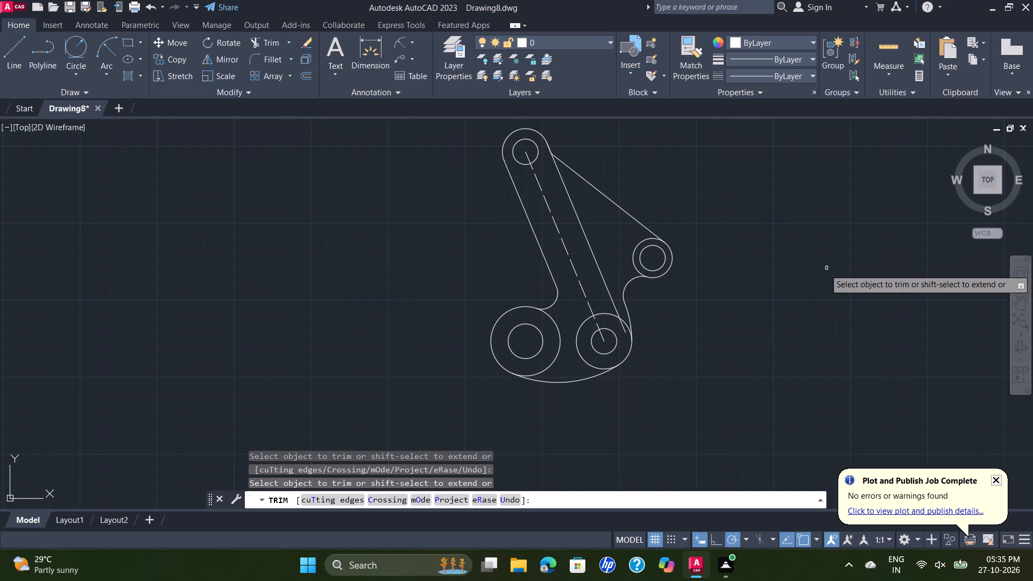
pyautogui.press('Escape')
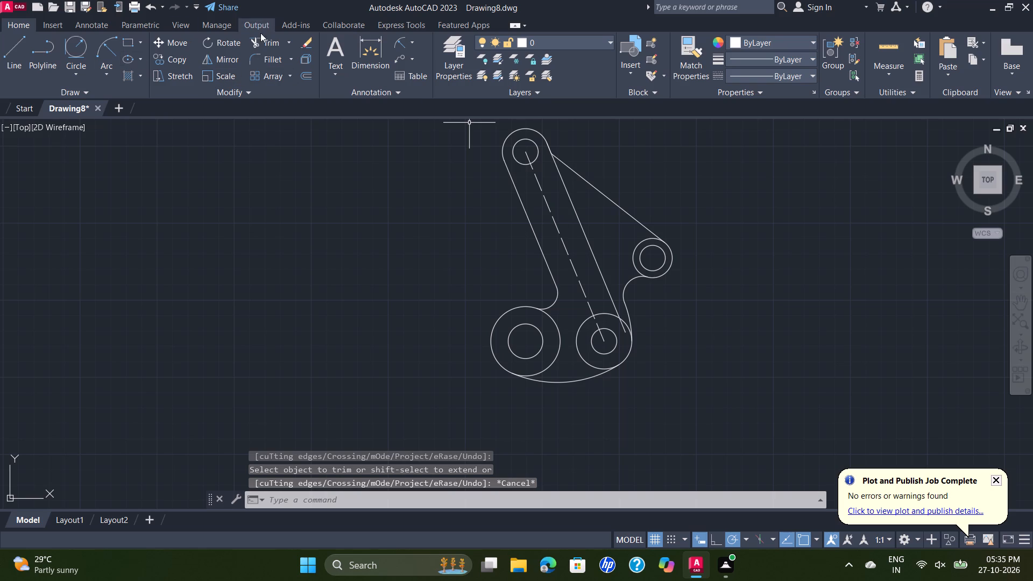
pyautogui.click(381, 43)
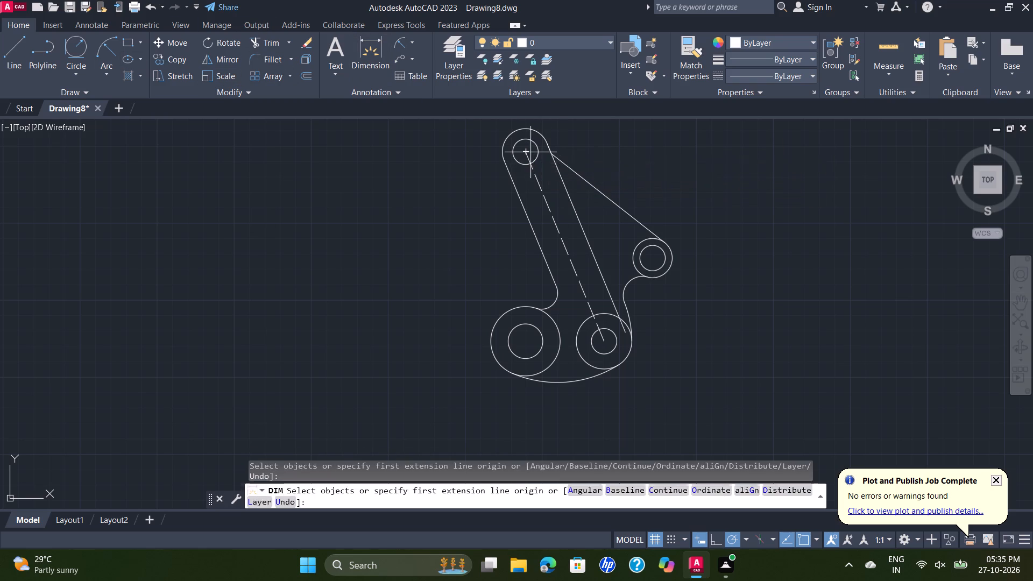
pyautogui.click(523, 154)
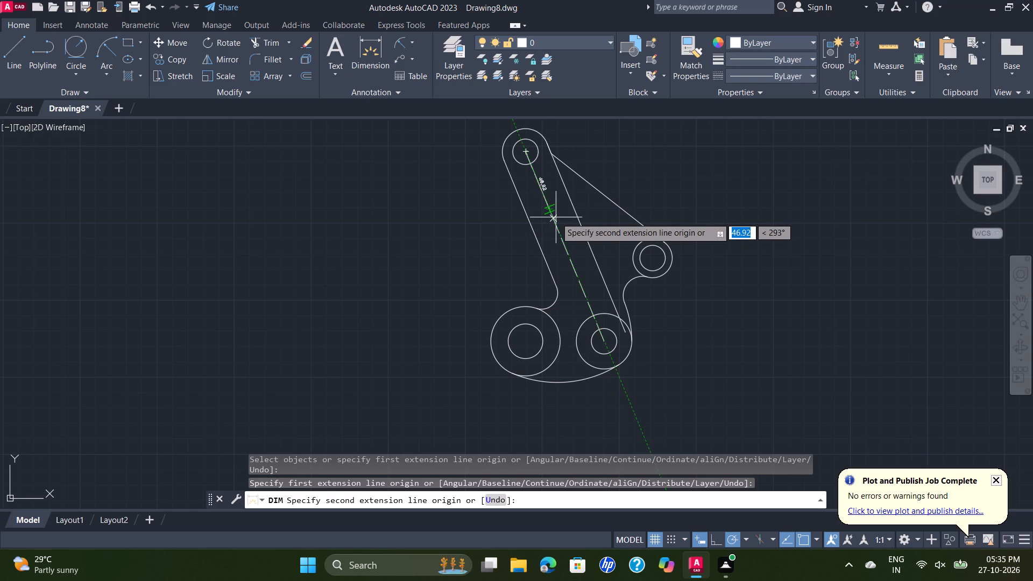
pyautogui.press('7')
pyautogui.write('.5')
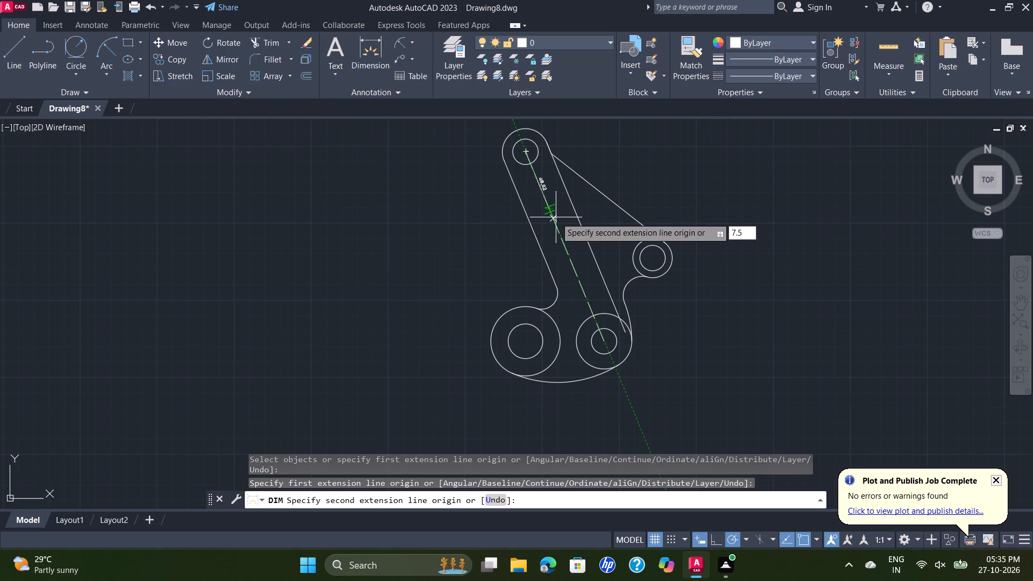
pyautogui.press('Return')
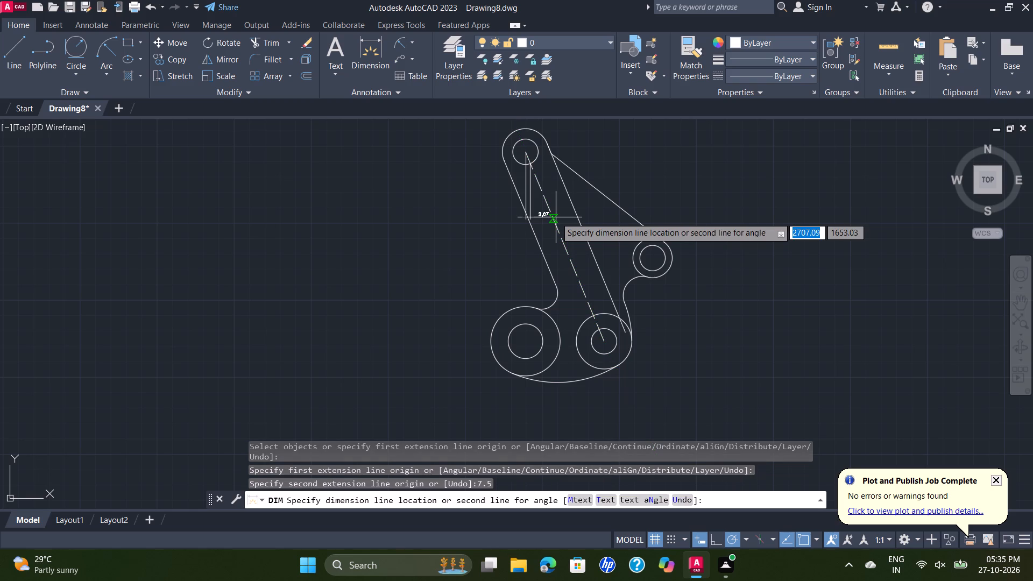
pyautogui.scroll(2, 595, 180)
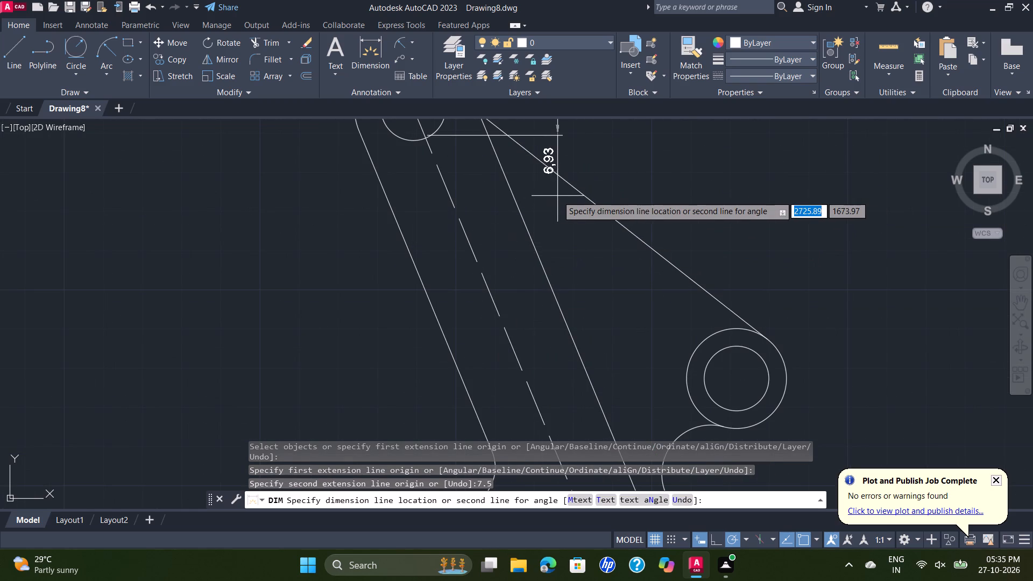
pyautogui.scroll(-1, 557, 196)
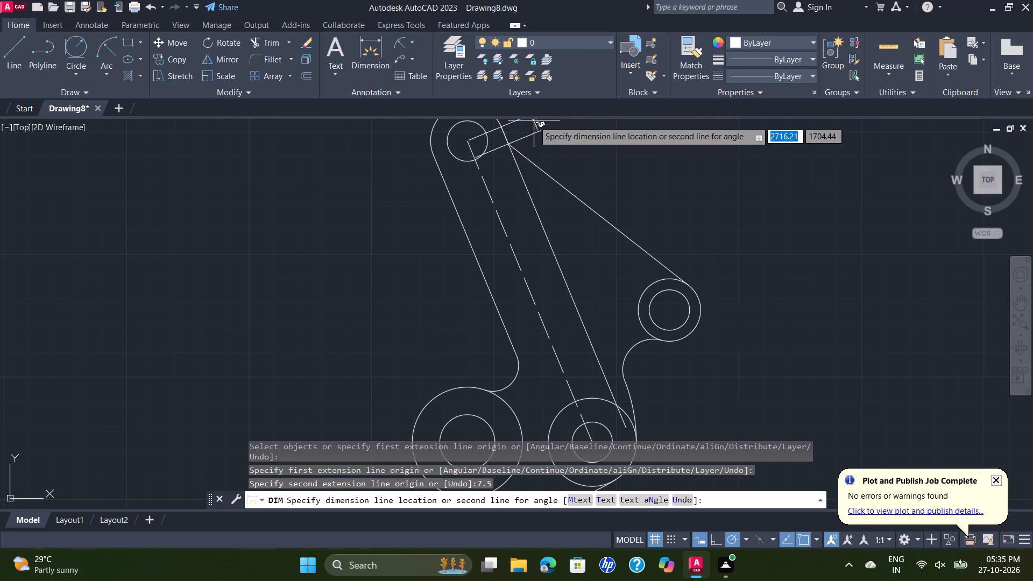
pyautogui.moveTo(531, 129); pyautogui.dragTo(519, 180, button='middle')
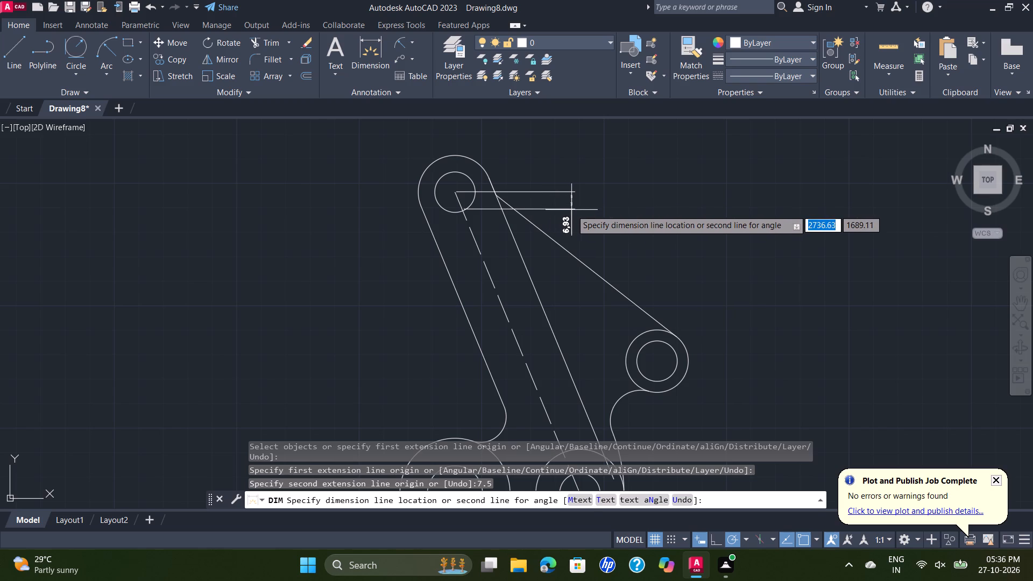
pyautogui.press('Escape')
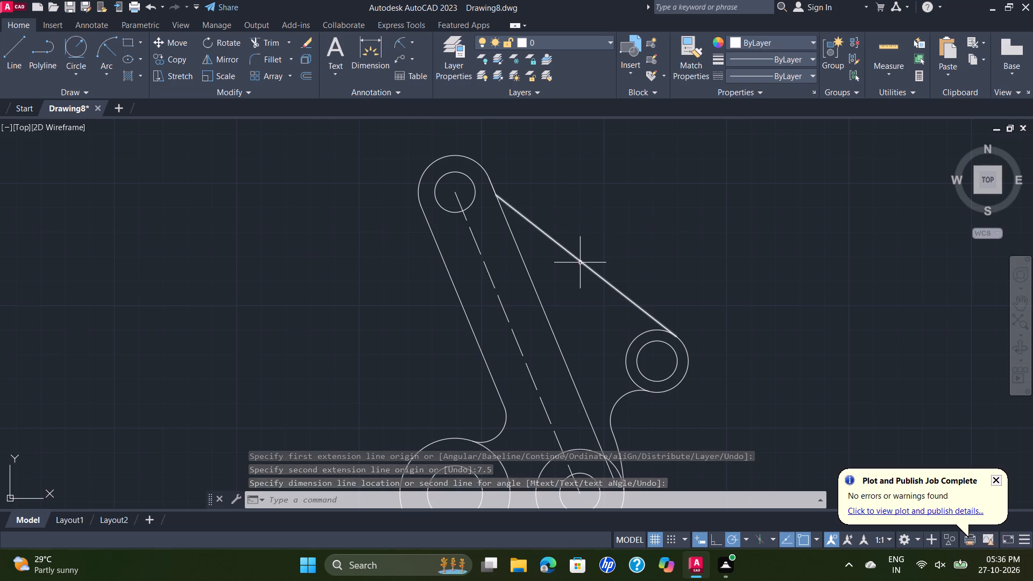
# Delete the slanted line connecting the right offset line to the small right outer circle.
pyautogui.click(580, 261)
pyautogui.press('Delete')
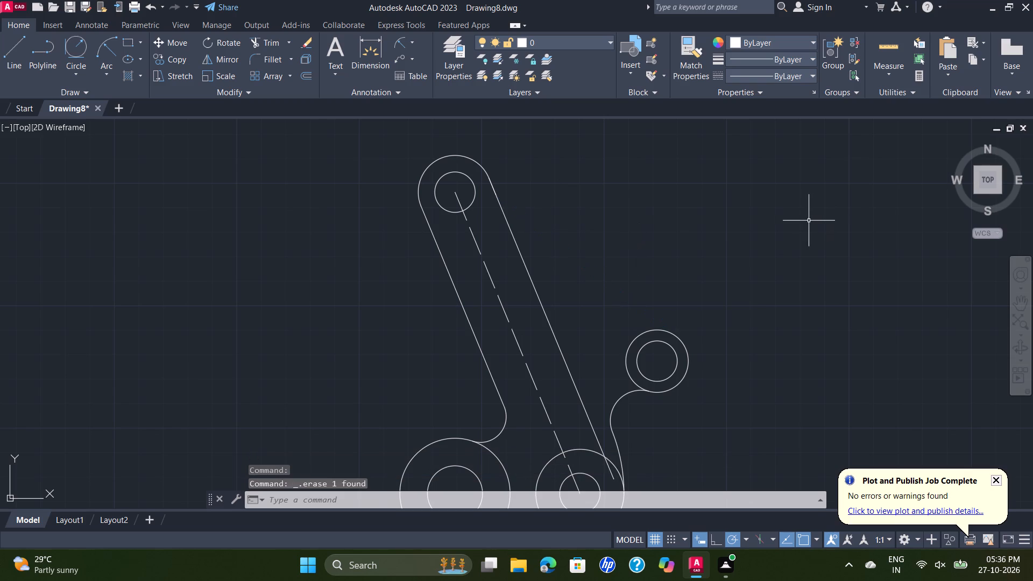
# Trim the bottom-right outer circle's upper and left arcs and the right offset line's end inside it, leaving the outer boundary arc.
pyautogui.scroll(-2, 805, 222)
pyautogui.moveTo(789, 244); pyautogui.dragTo(790, 229, button='middle')
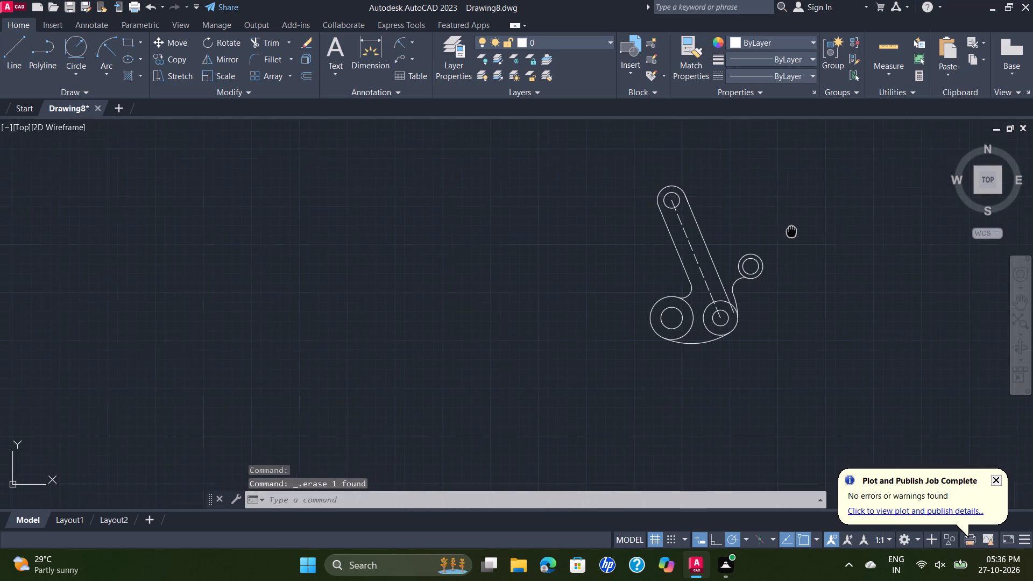
pyautogui.moveTo(790, 229); pyautogui.dragTo(769, 212, button='middle')
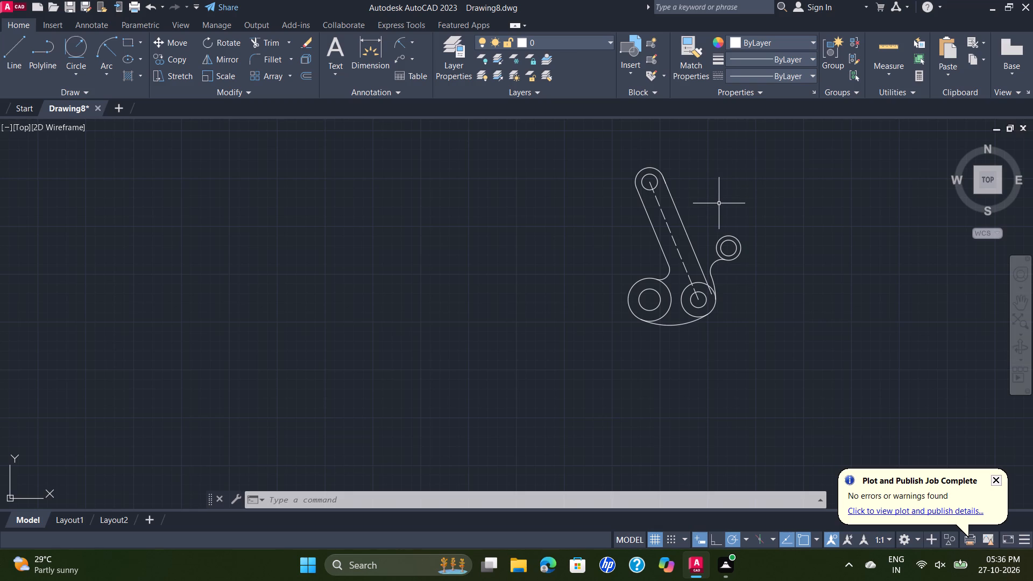
pyautogui.click(259, 39)
pyautogui.scroll(2, 733, 289)
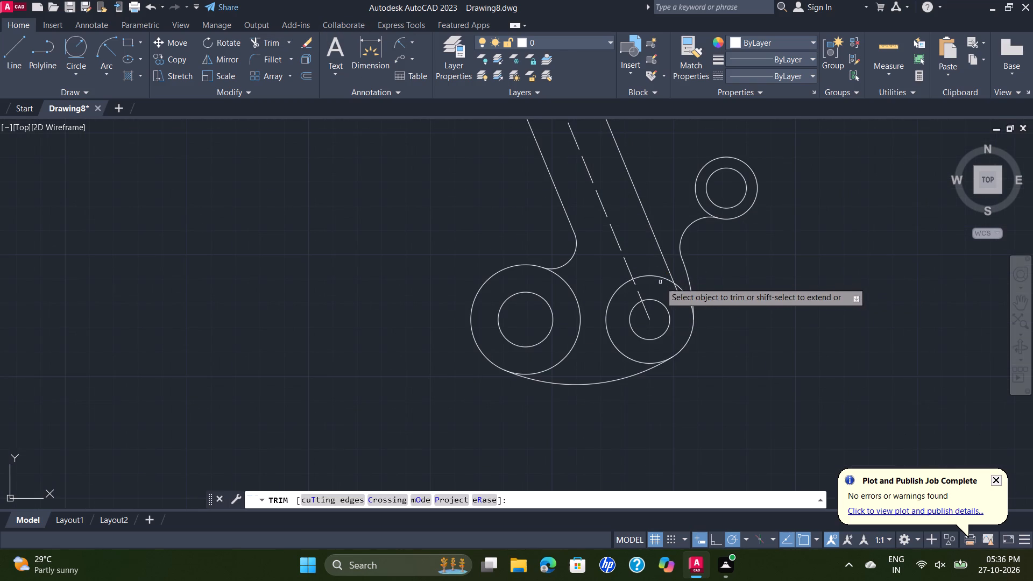
pyautogui.click(664, 278)
pyautogui.click(678, 288)
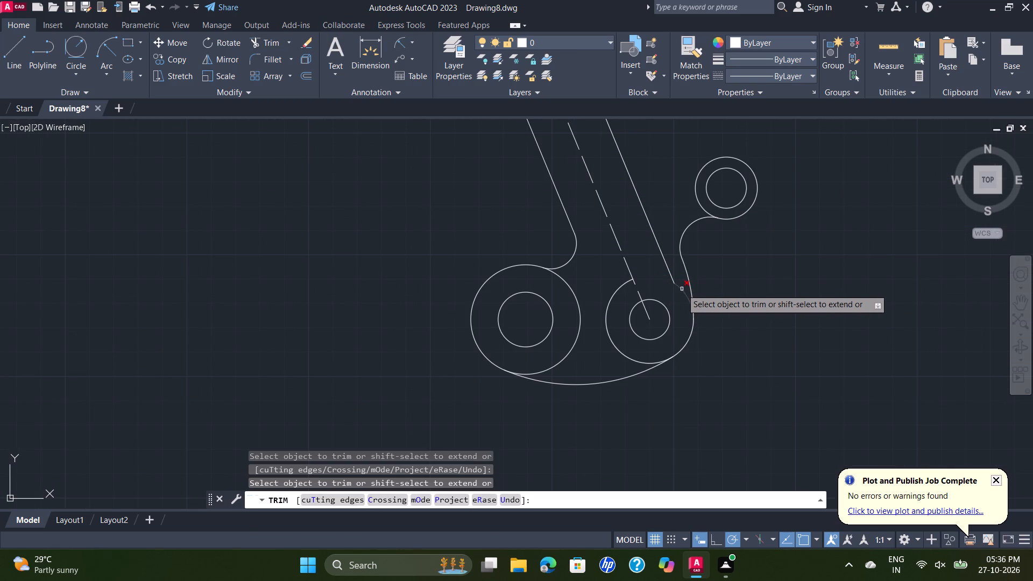
pyautogui.click(682, 289)
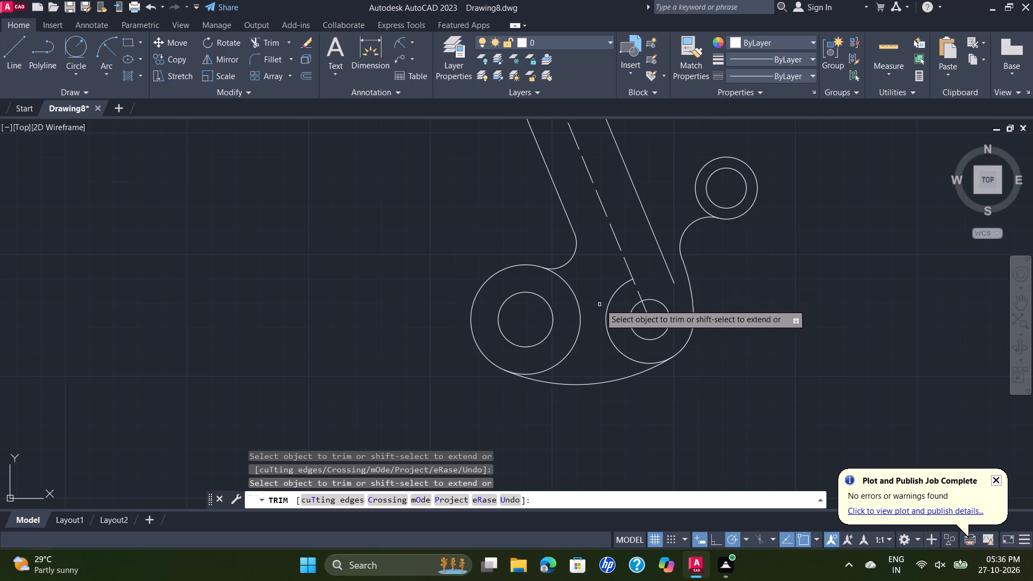
pyautogui.click(614, 295)
pyautogui.scroll(-2, 756, 305)
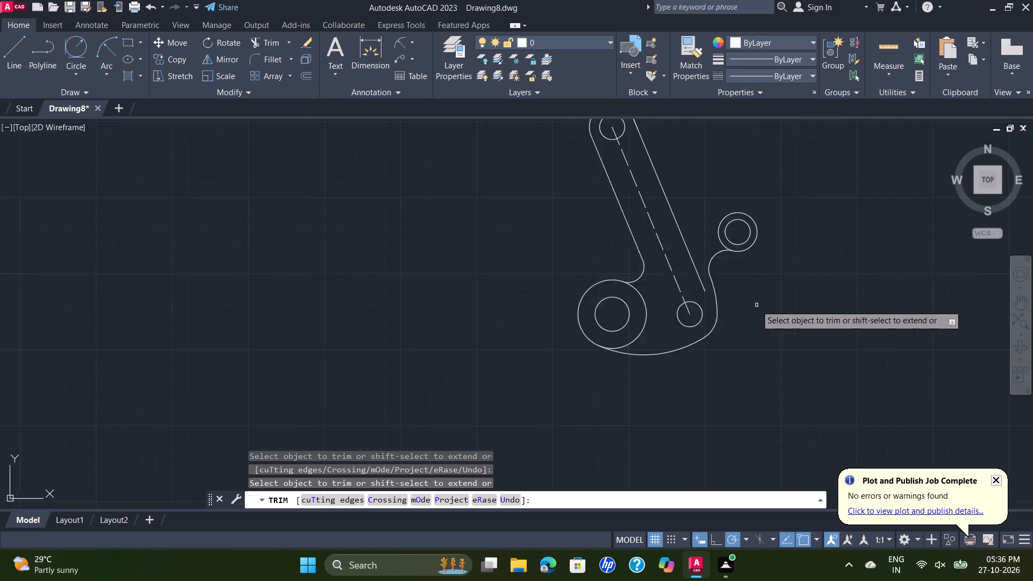
pyautogui.moveTo(748, 308); pyautogui.dragTo(687, 355, button='middle')
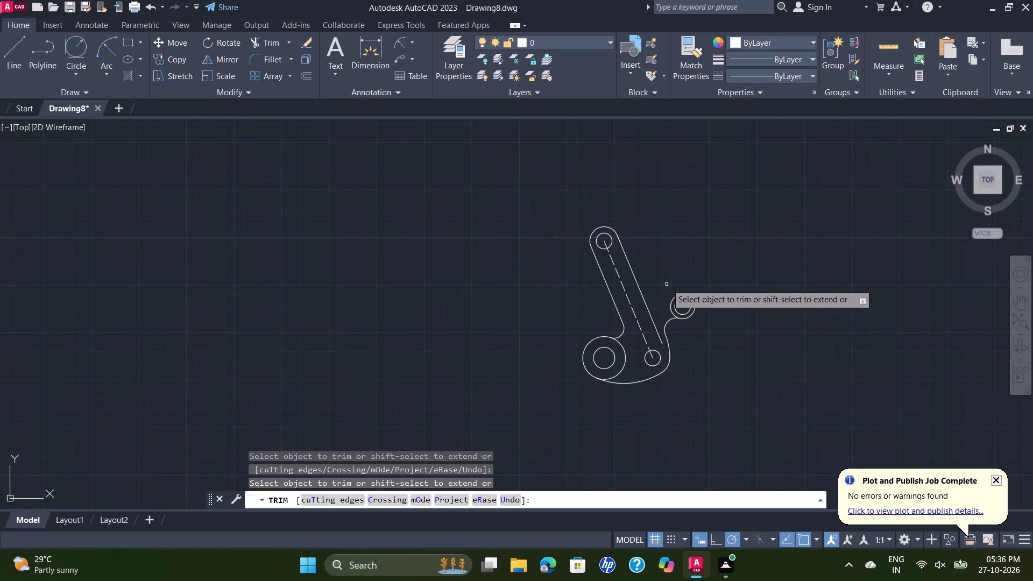
pyautogui.scroll(1, 744, 277)
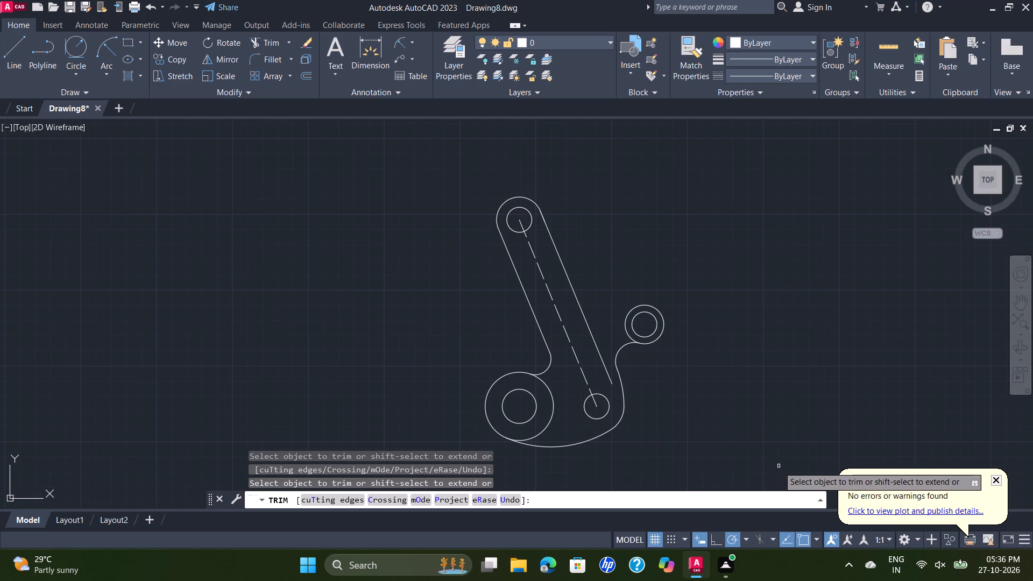
pyautogui.press('Escape')
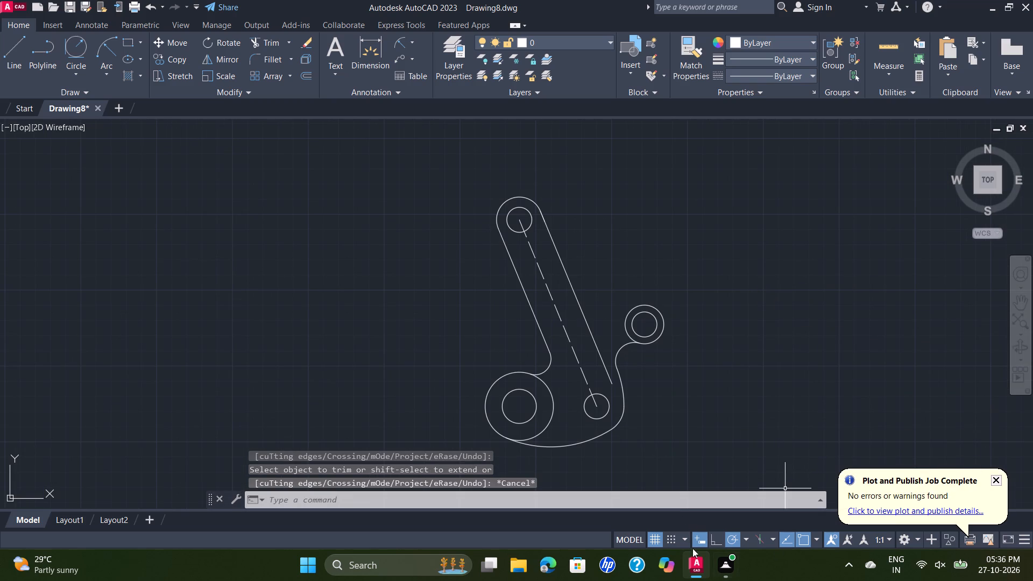
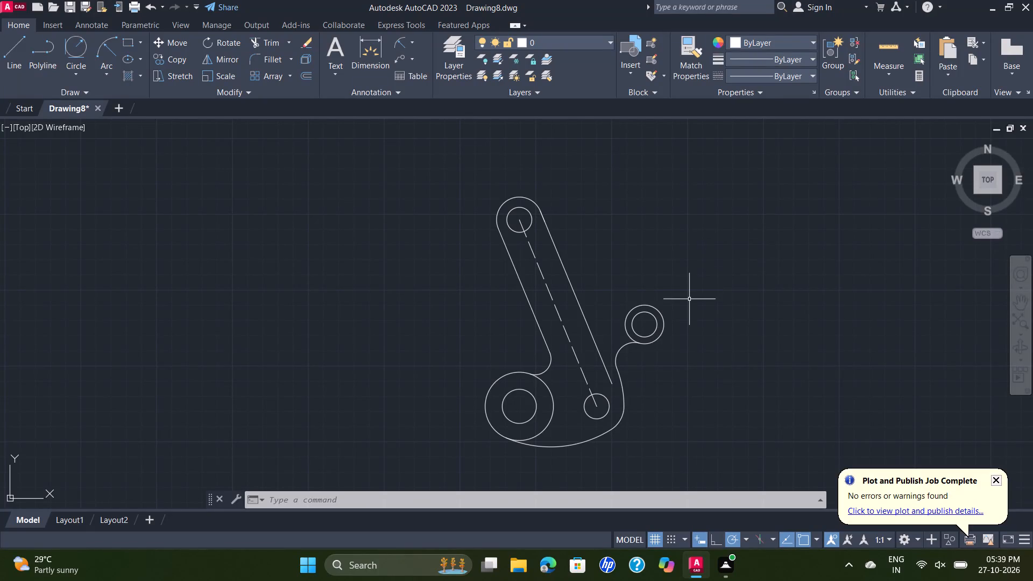
# Draw a horizontal line from the top circles' centre, extending rightward past the right slanted edge line.
pyautogui.click(15, 48)
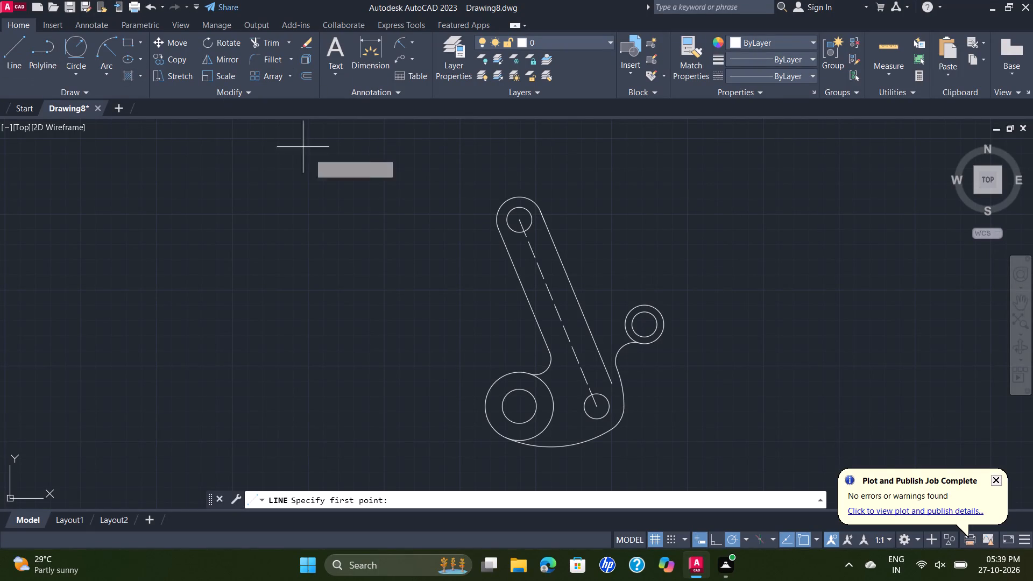
pyautogui.click(515, 219)
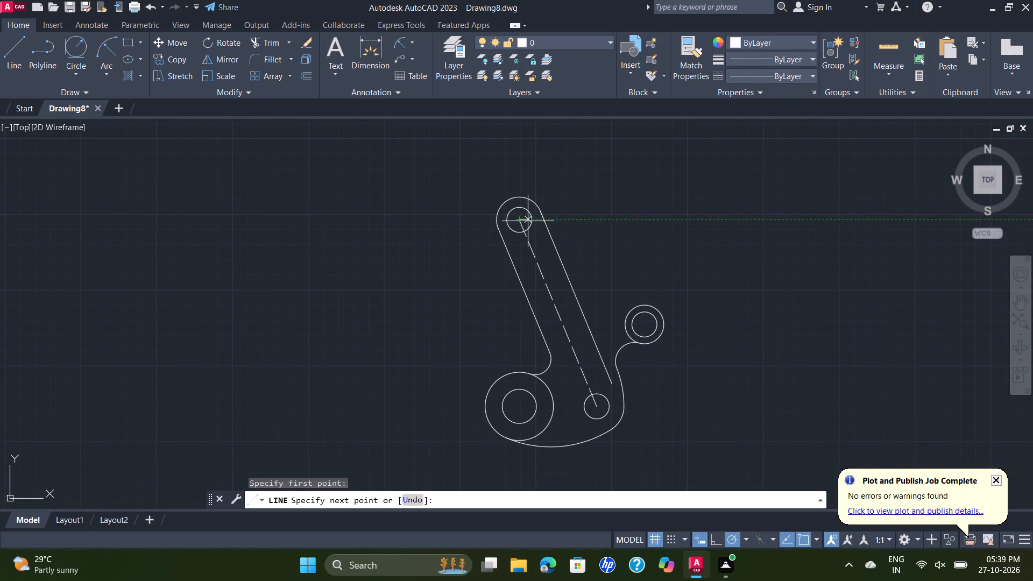
pyautogui.click(571, 222)
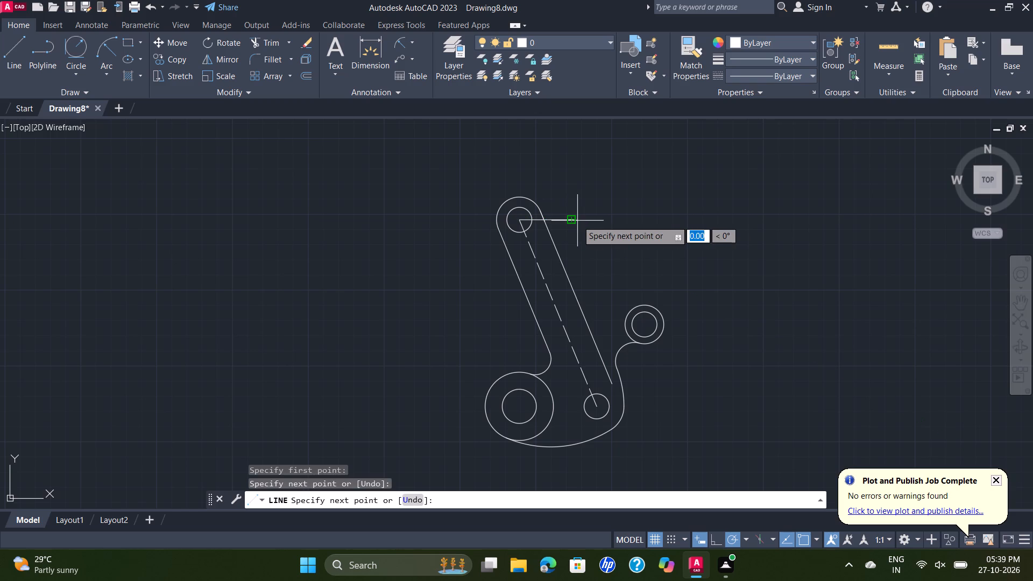
pyautogui.press('Escape')
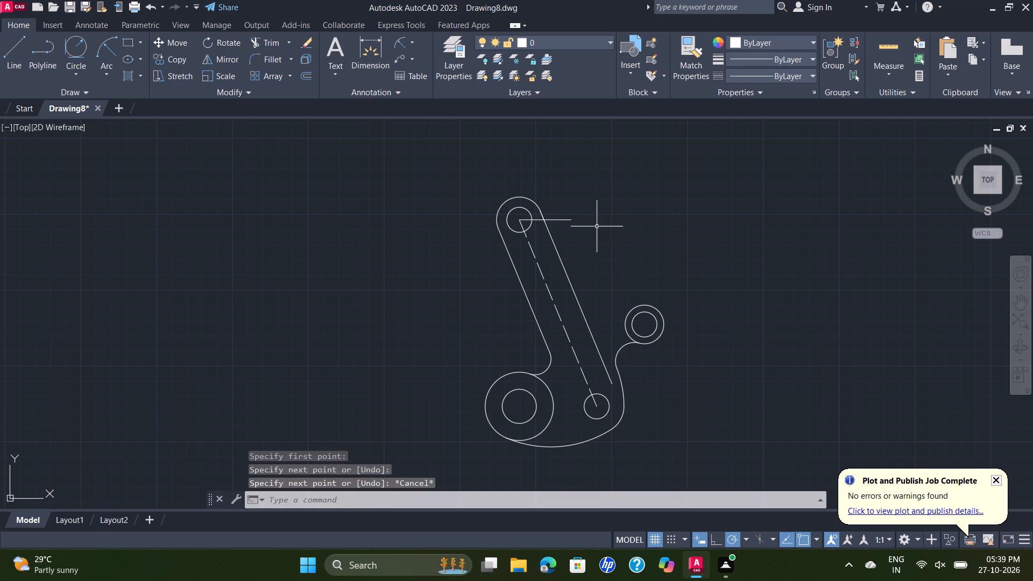
# Offset the horizontal line at the top circles' centre 7.5 mm downward.
pyautogui.click(558, 219)
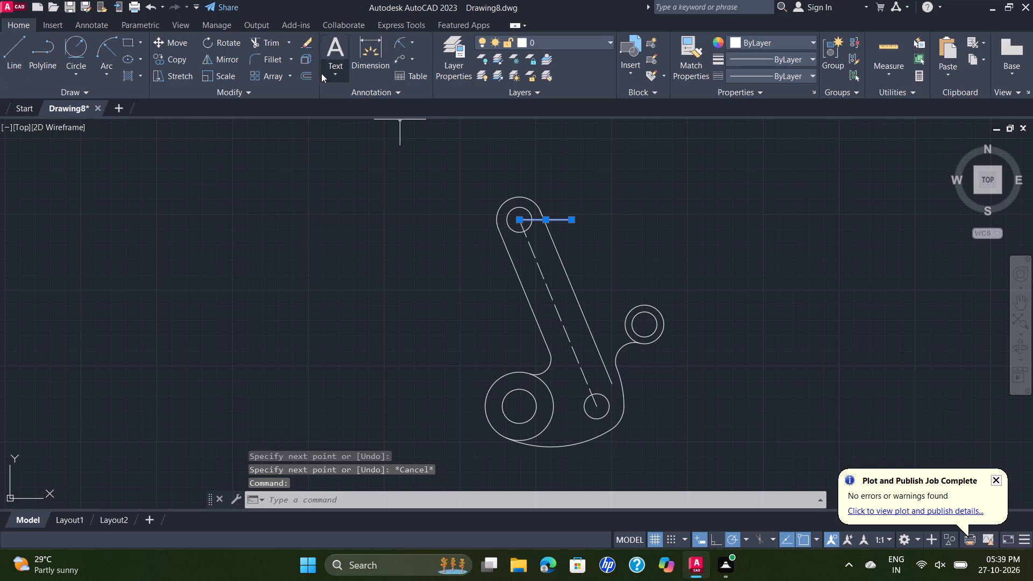
pyautogui.click(307, 70)
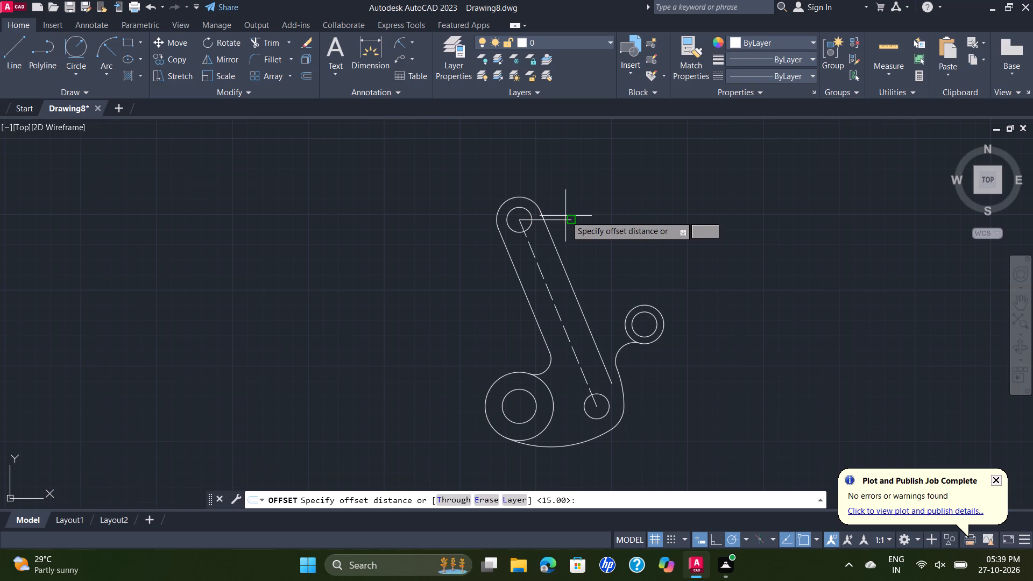
pyautogui.press('7')
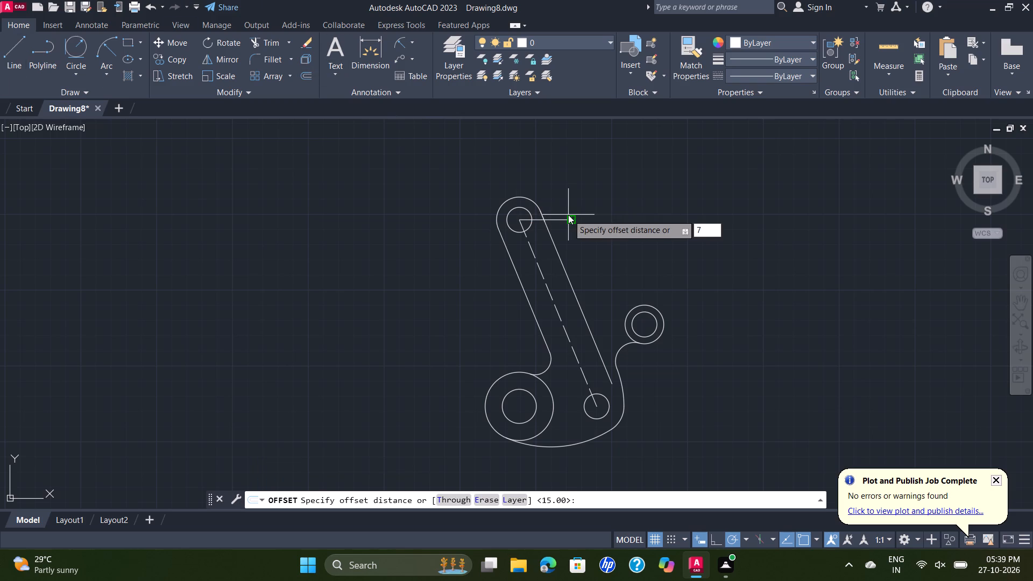
pyautogui.write('.5')
pyautogui.press('Return')
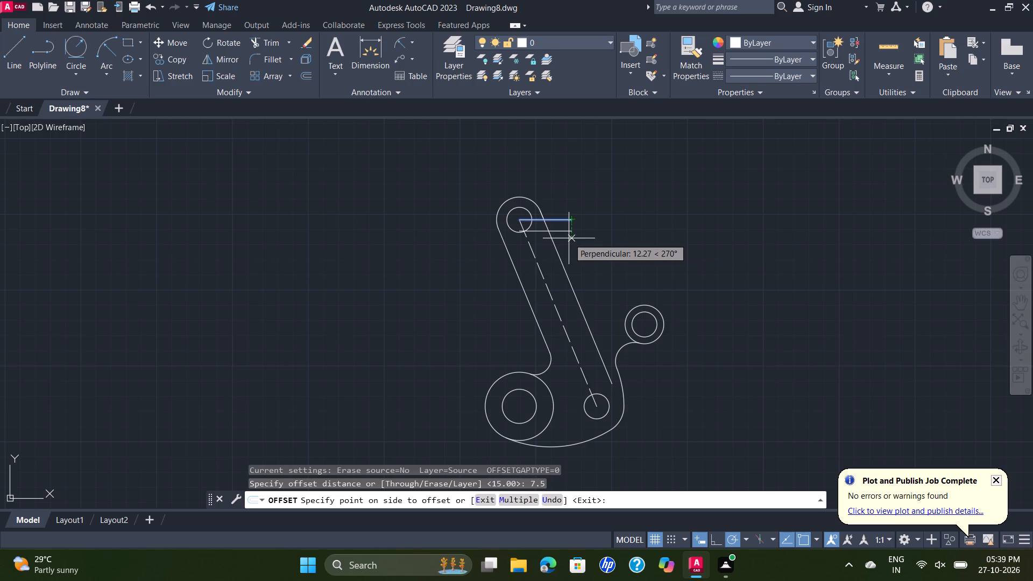
pyautogui.click(569, 238)
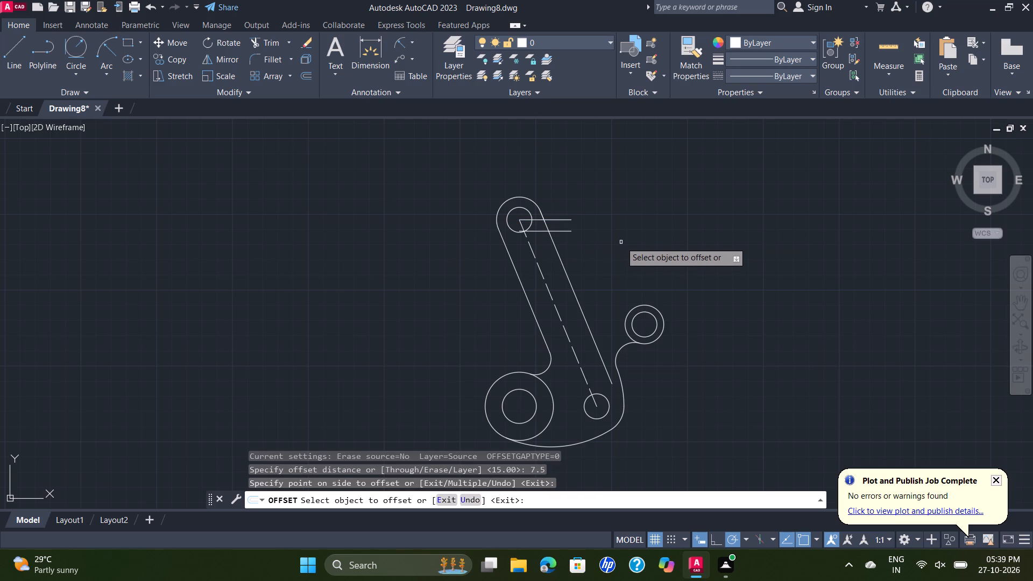
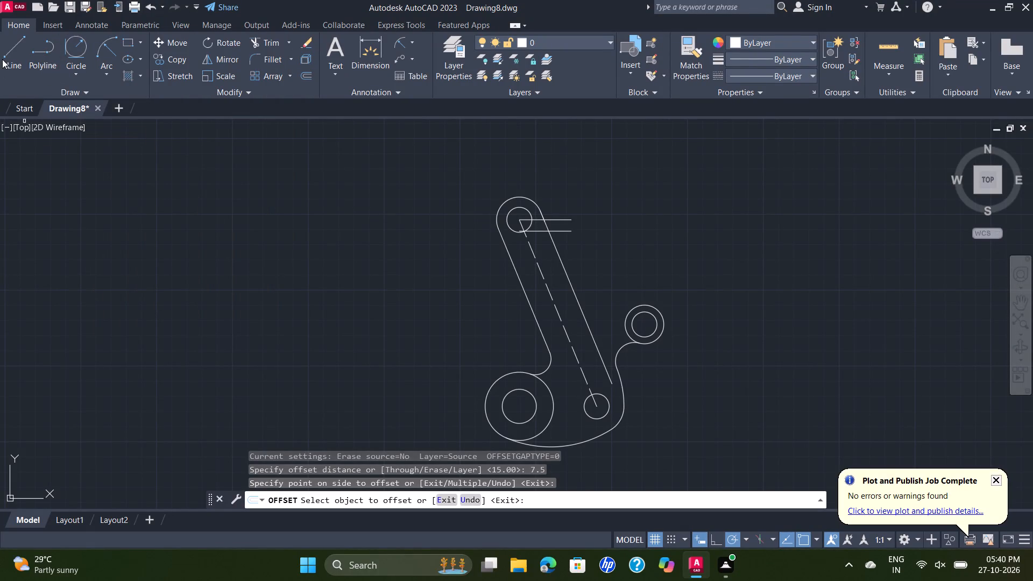
# Draw a circle of radius 37.5 mm centred on the centre of the fillet arc beneath the small concentric circles on the right.
pyautogui.click(17, 45)
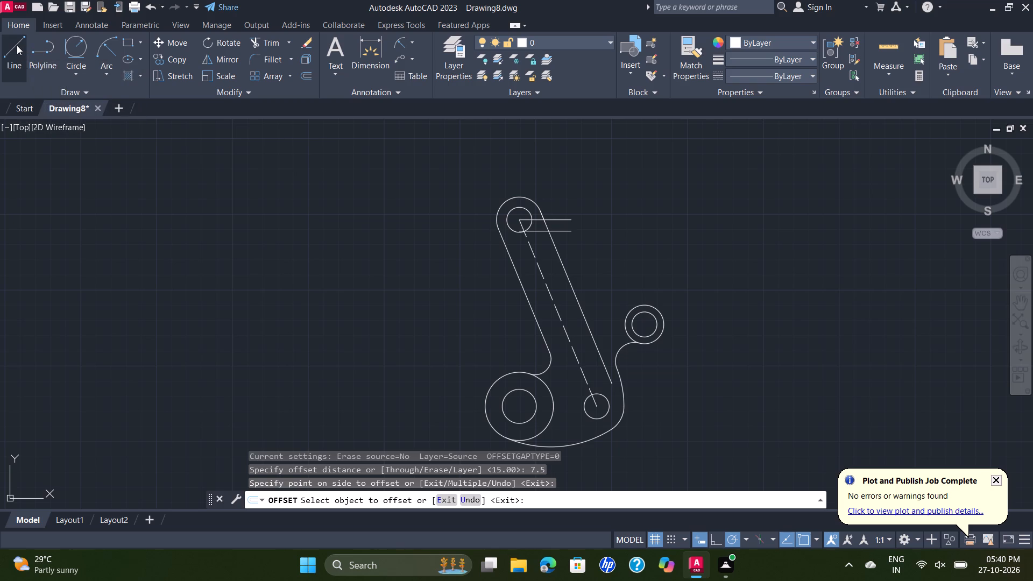
pyautogui.press('Escape')
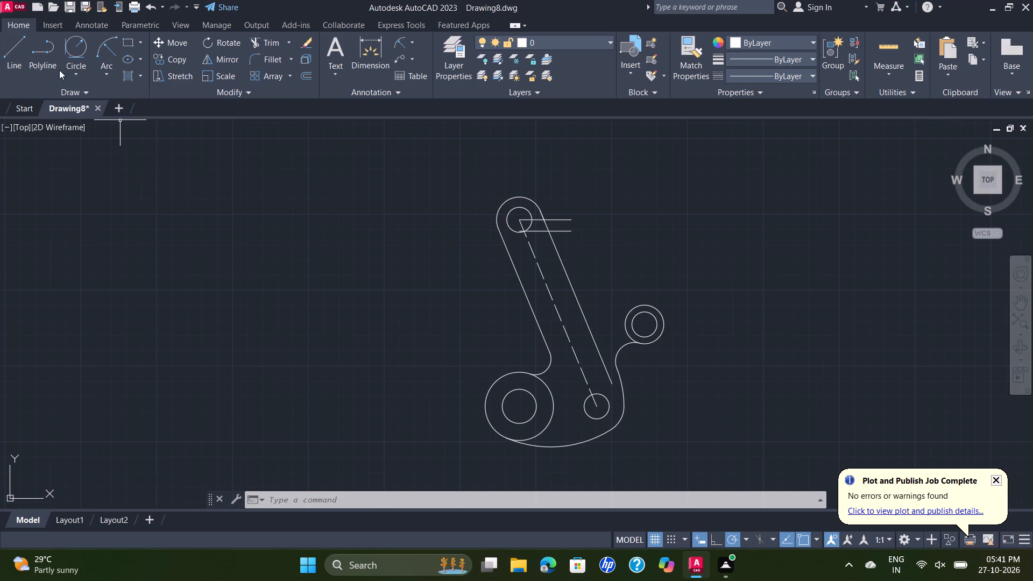
pyautogui.click(79, 77)
pyautogui.click(97, 103)
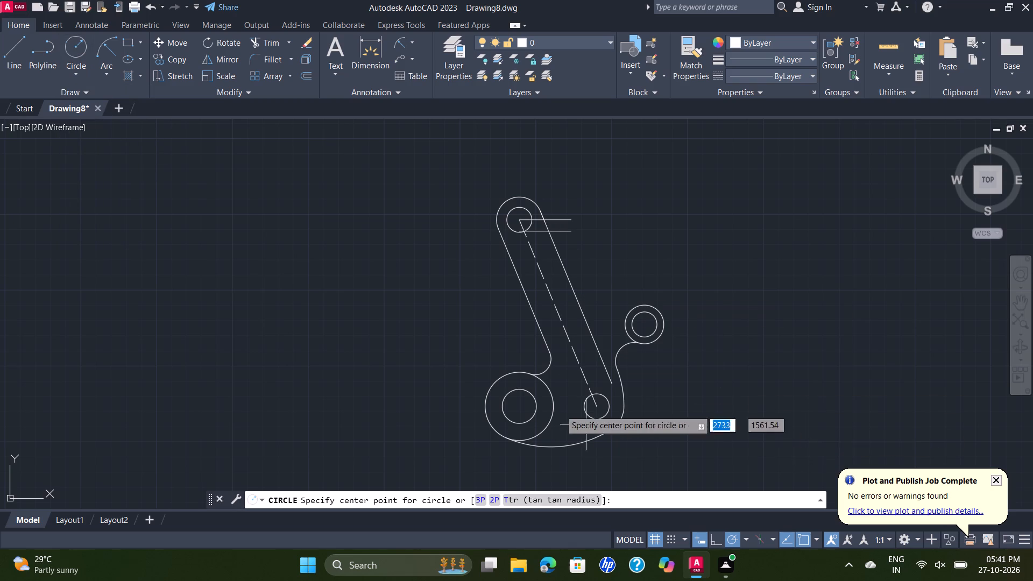
pyautogui.click(638, 363)
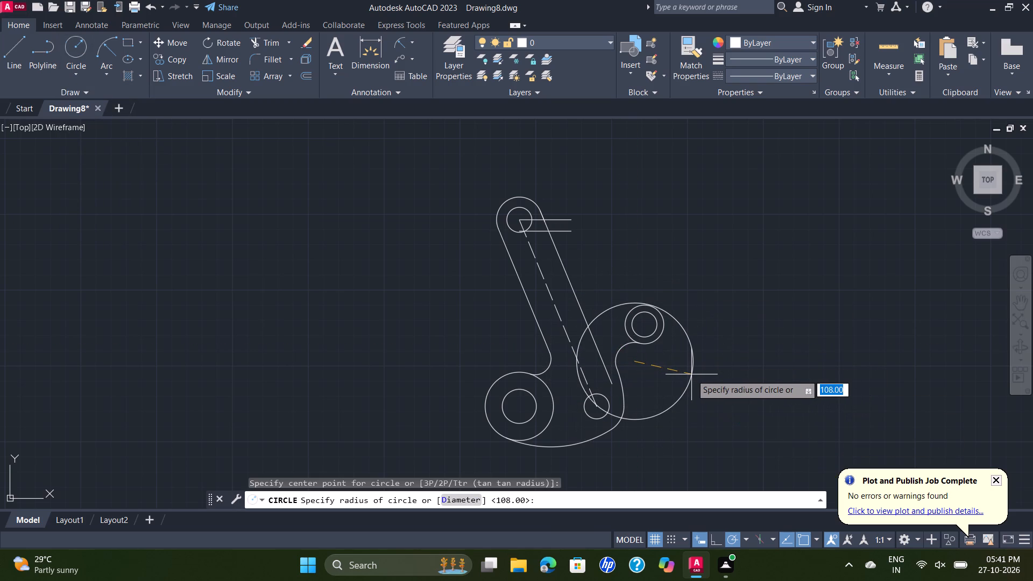
pyautogui.write('37')
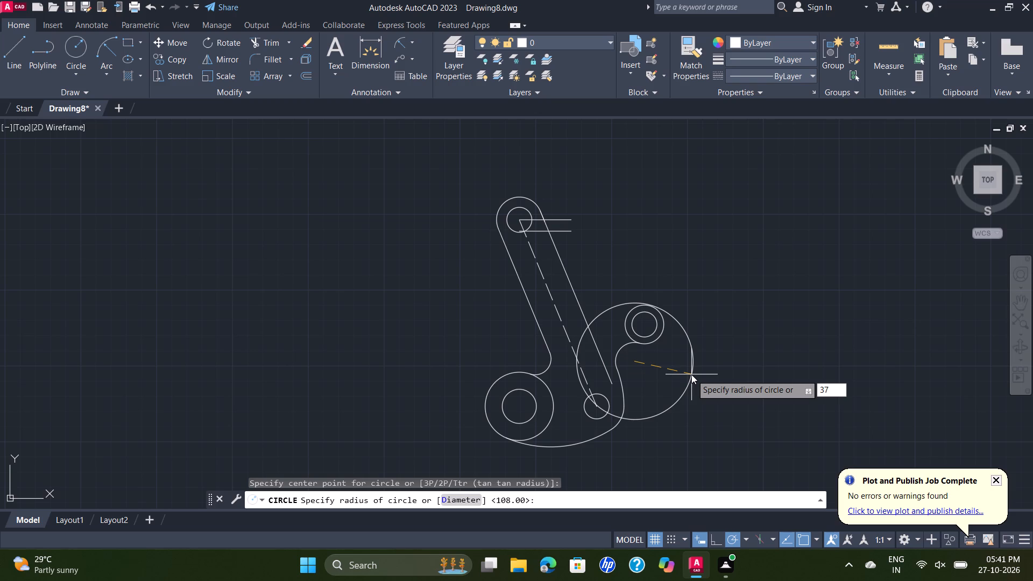
pyautogui.write('.5')
pyautogui.press('Return')
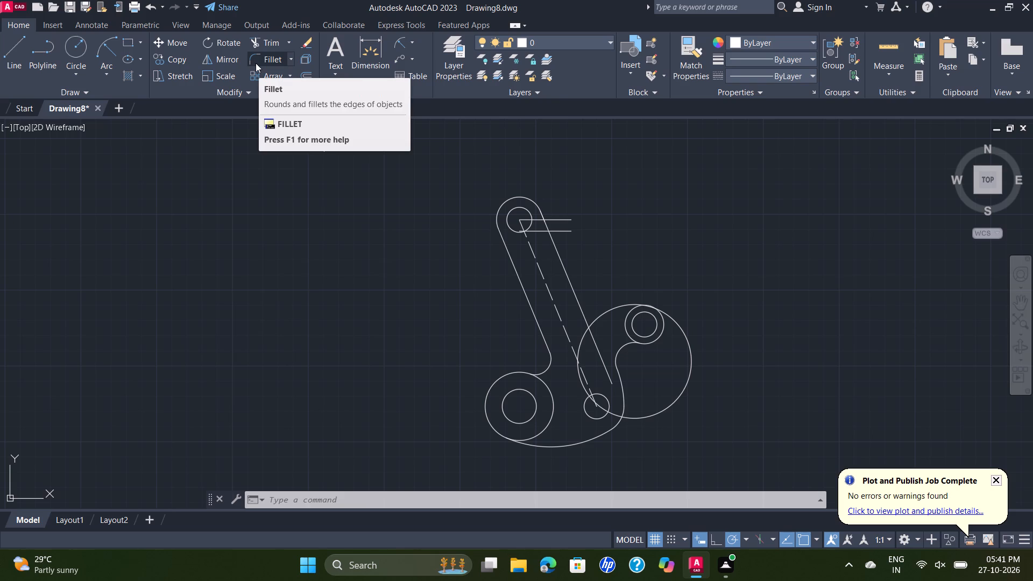
# Draw a line about 66 mm long up along the dashed centreline, starting where it meets the 37.5 mm radius circle.
pyautogui.click(10, 61)
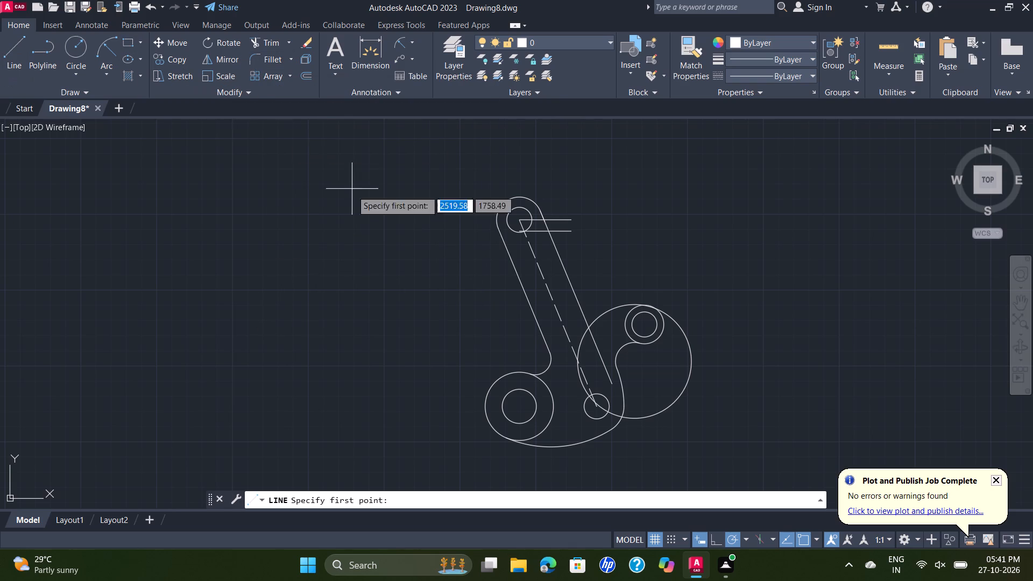
pyautogui.click(577, 357)
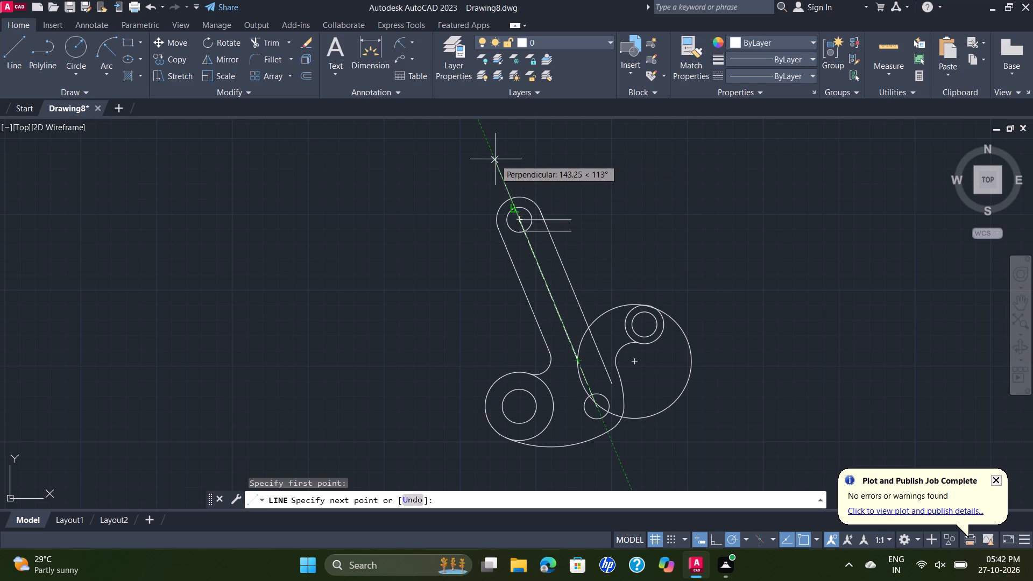
pyautogui.click(539, 267)
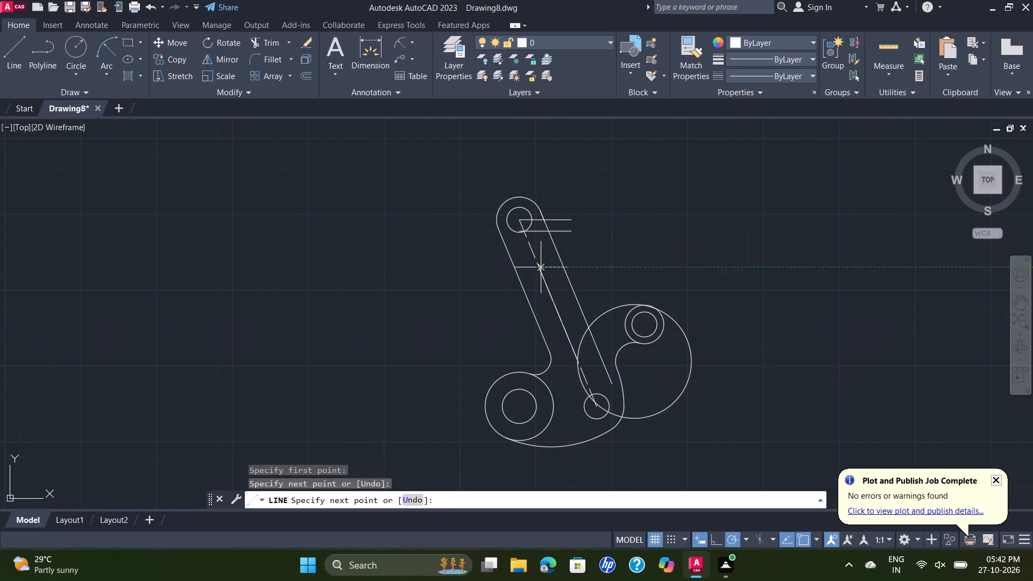
pyautogui.press('Escape')
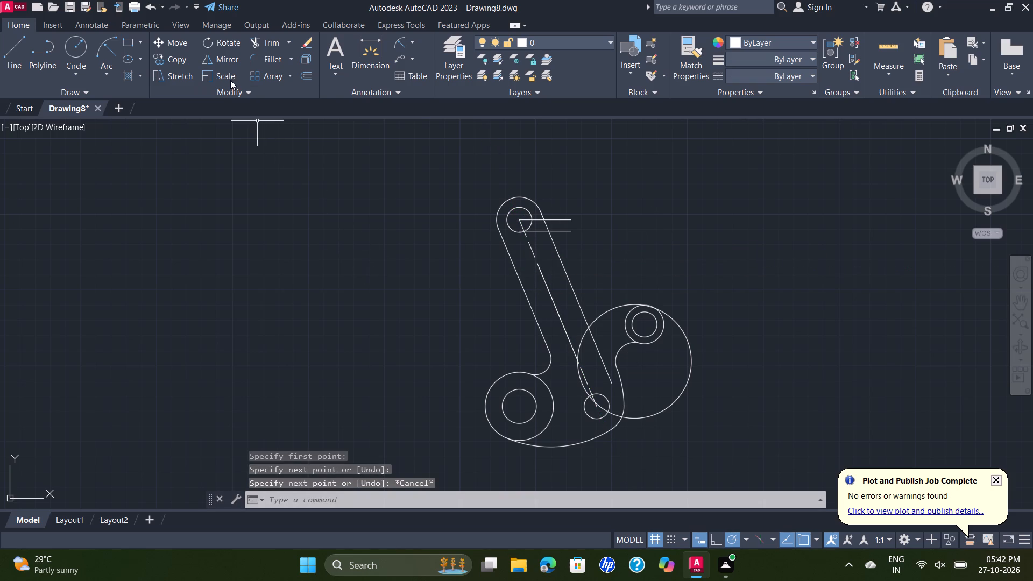
# Fillet the new line on the centreline with the 37.5 mm radius circle using a 6 mm radius.
pyautogui.click(251, 53)
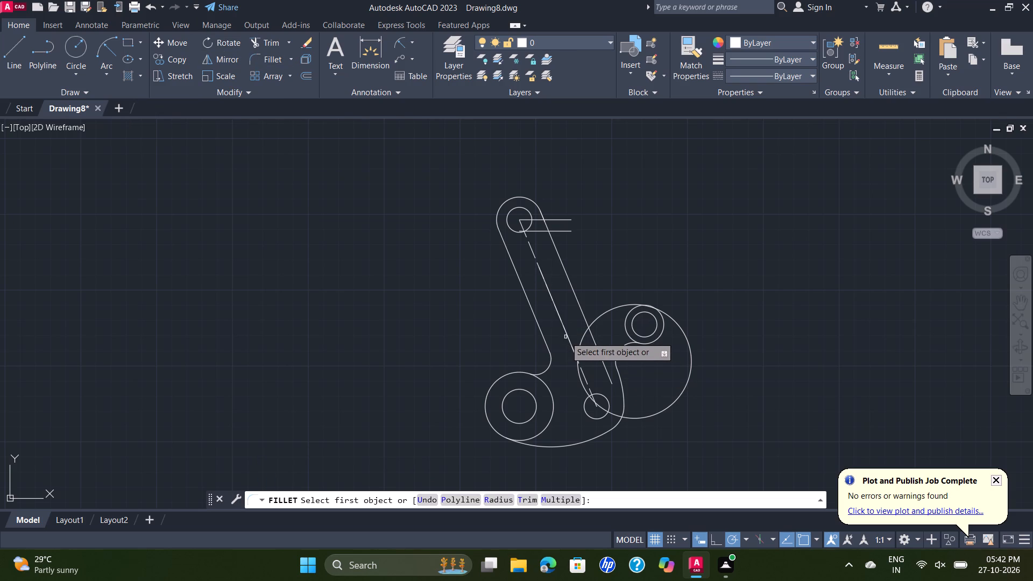
pyautogui.click(568, 337)
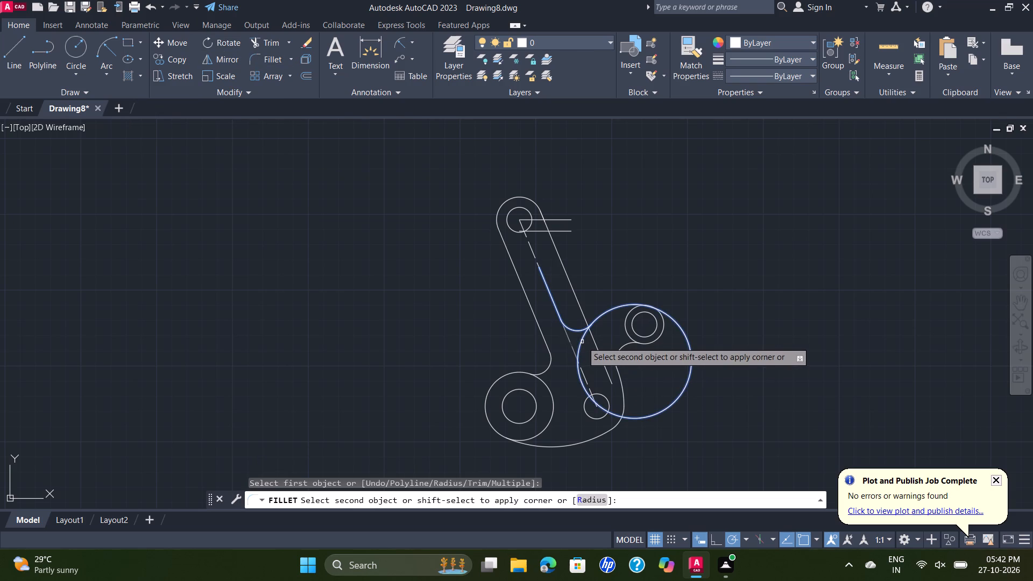
pyautogui.click(596, 505)
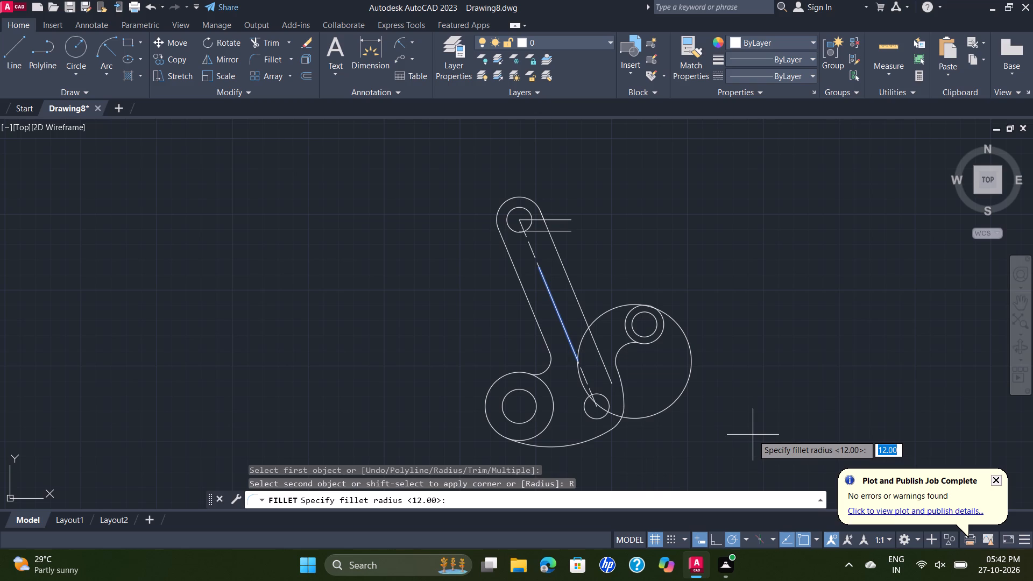
pyautogui.press('6')
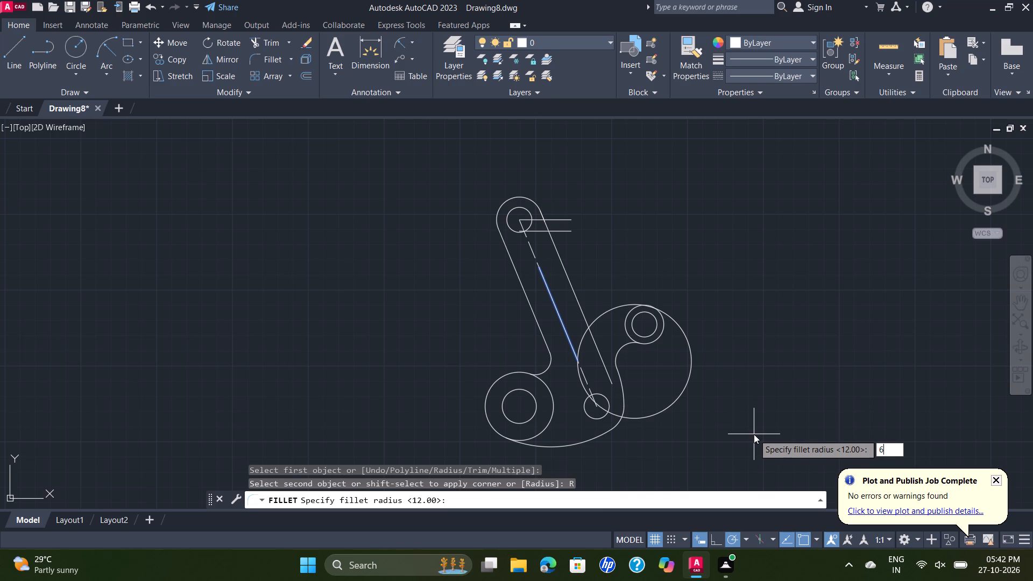
pyautogui.press('Return')
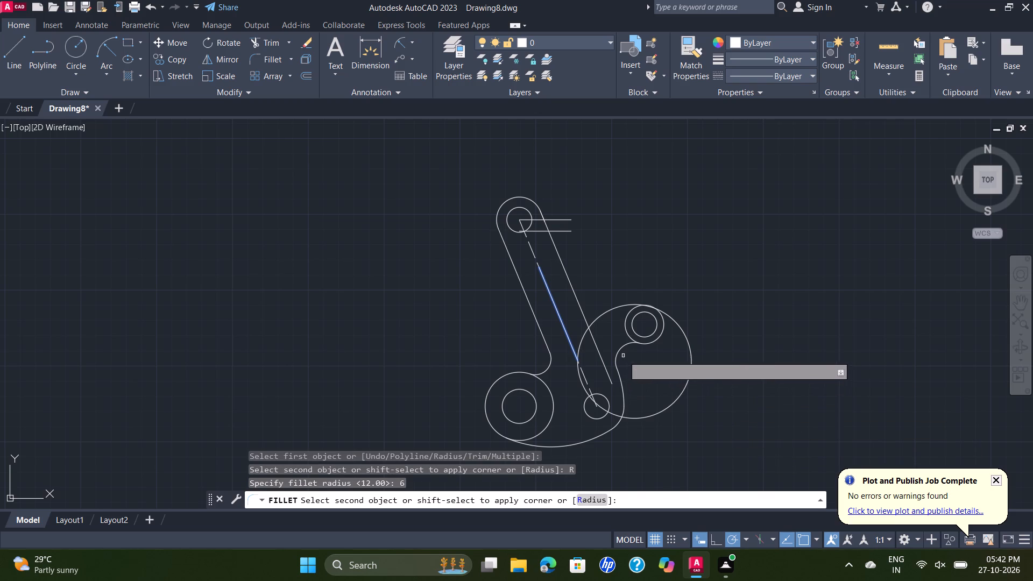
pyautogui.click(581, 346)
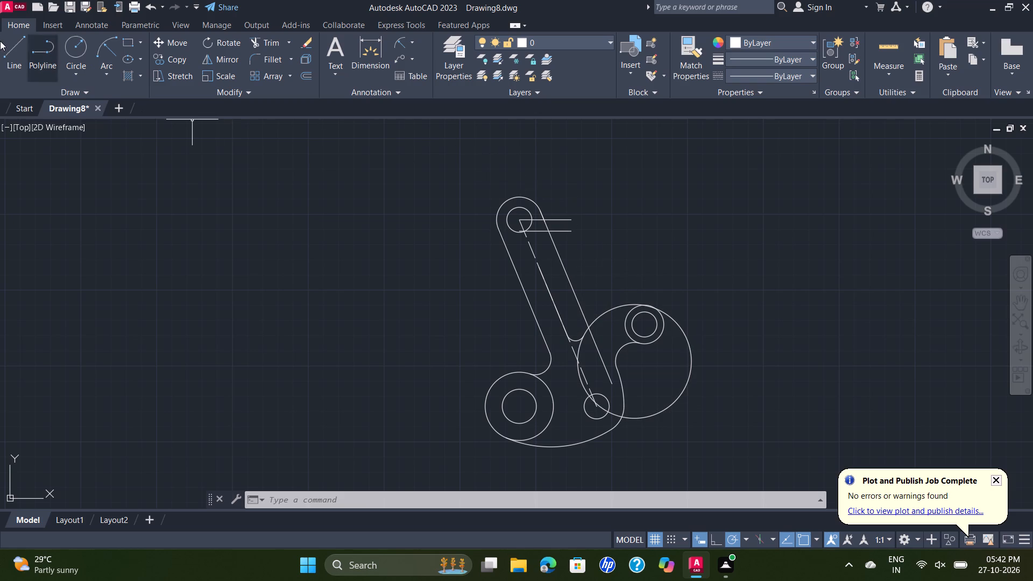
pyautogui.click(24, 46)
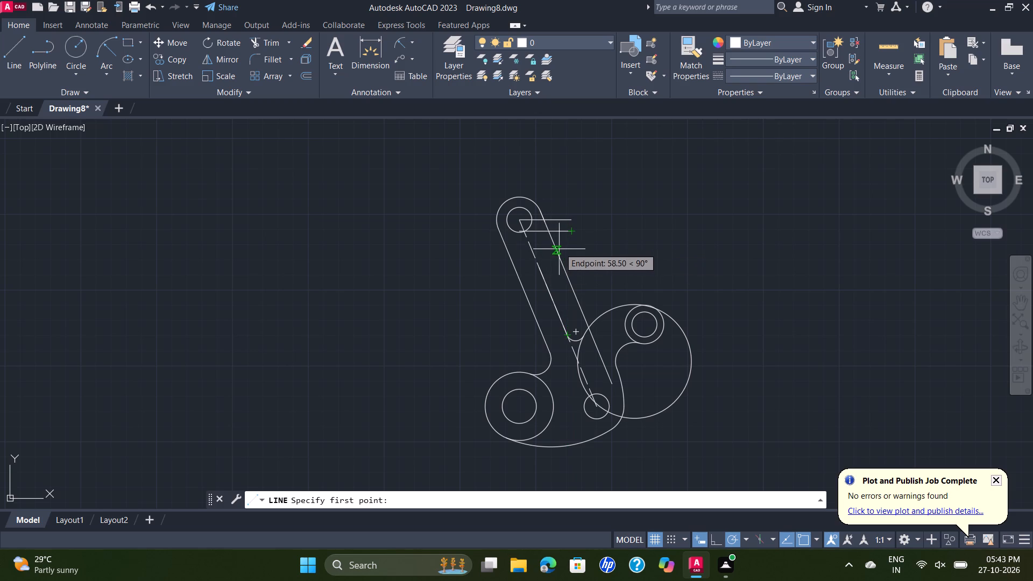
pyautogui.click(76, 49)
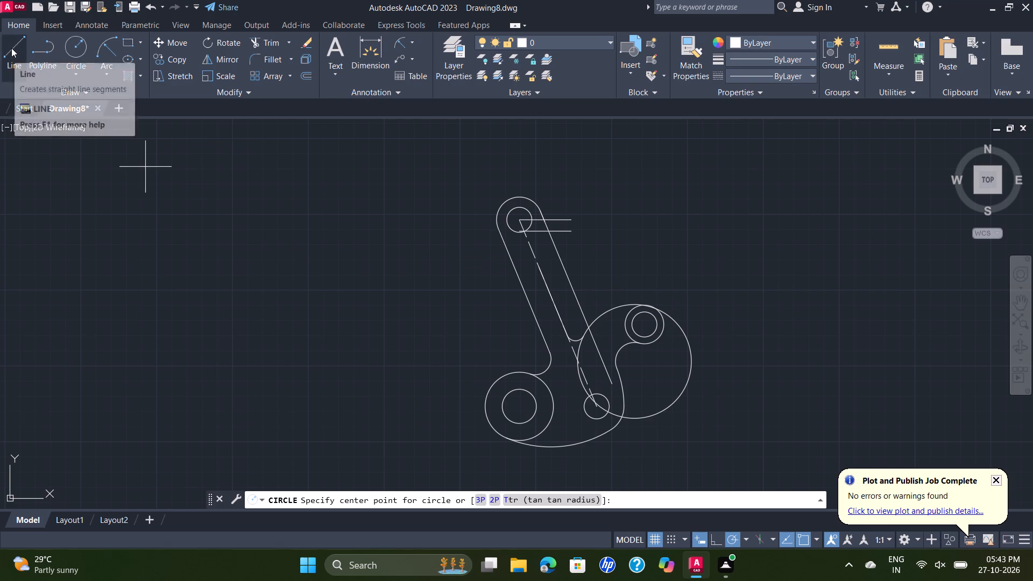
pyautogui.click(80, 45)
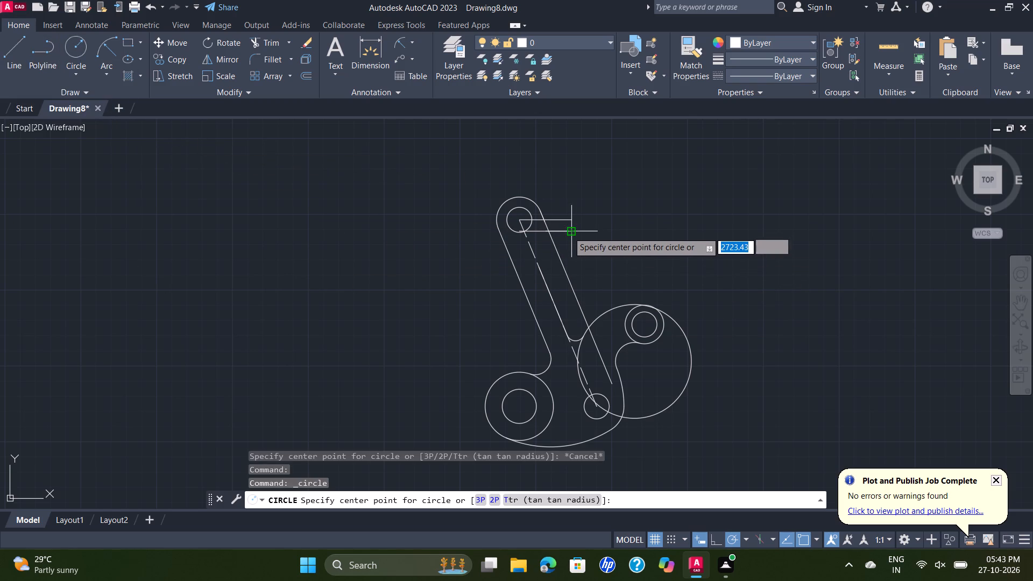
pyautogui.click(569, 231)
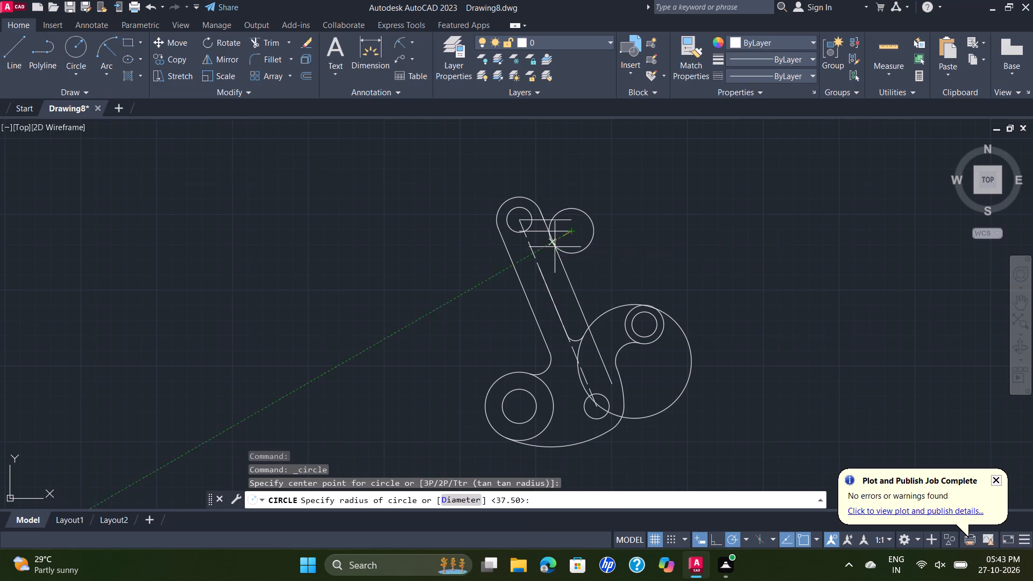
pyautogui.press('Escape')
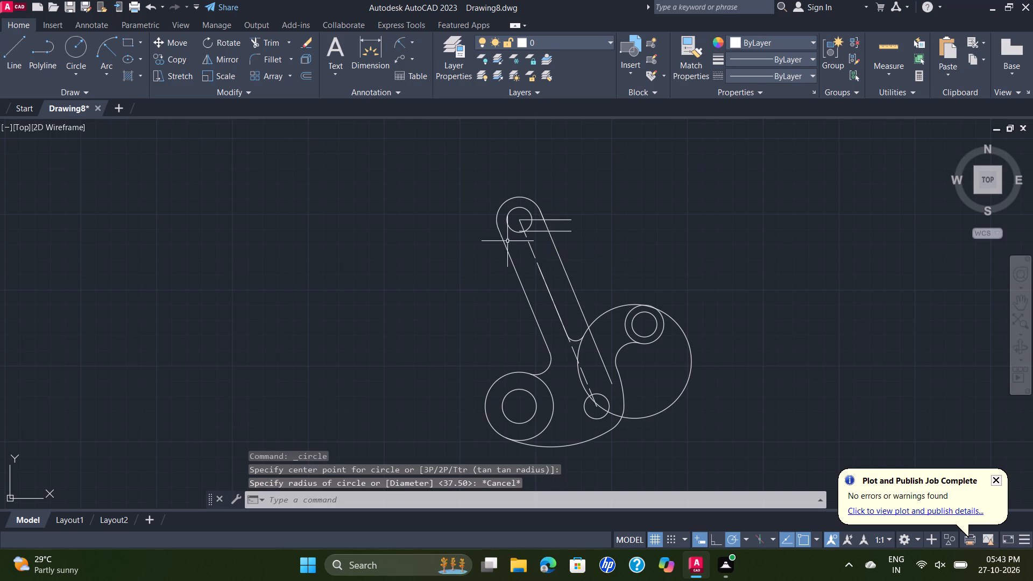
# Draw a 12 mm radius circle tangent to the lower horizontal line and the arm's right slanted edge.
pyautogui.click(80, 66)
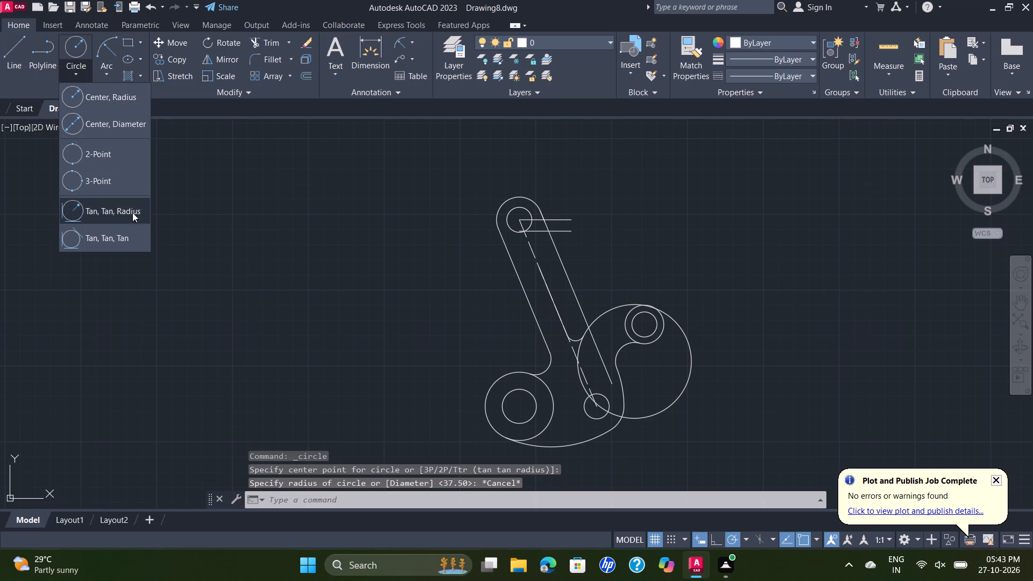
pyautogui.click(133, 211)
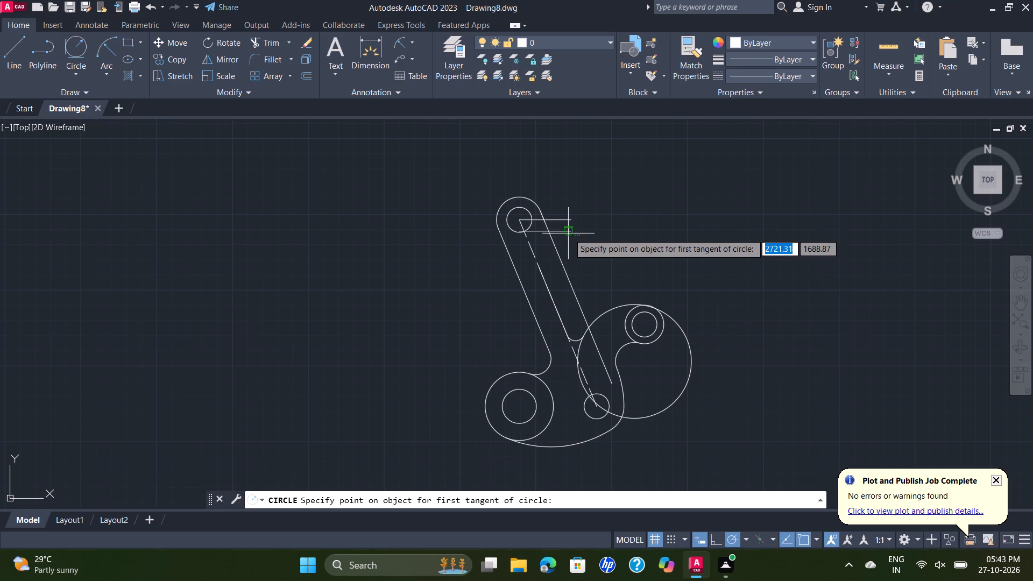
pyautogui.click(570, 231)
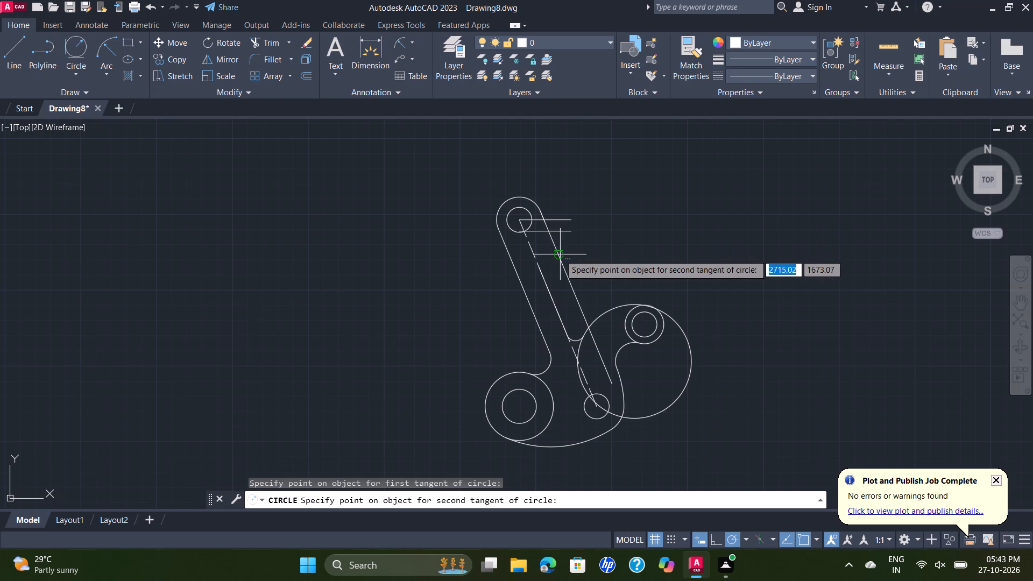
pyautogui.click(556, 256)
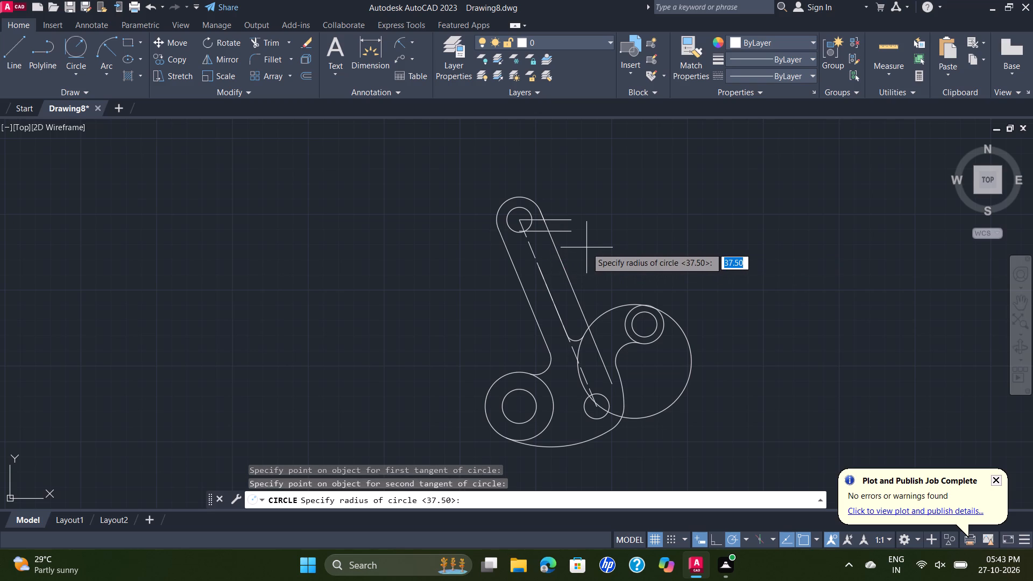
pyautogui.write('12')
pyautogui.press('Return')
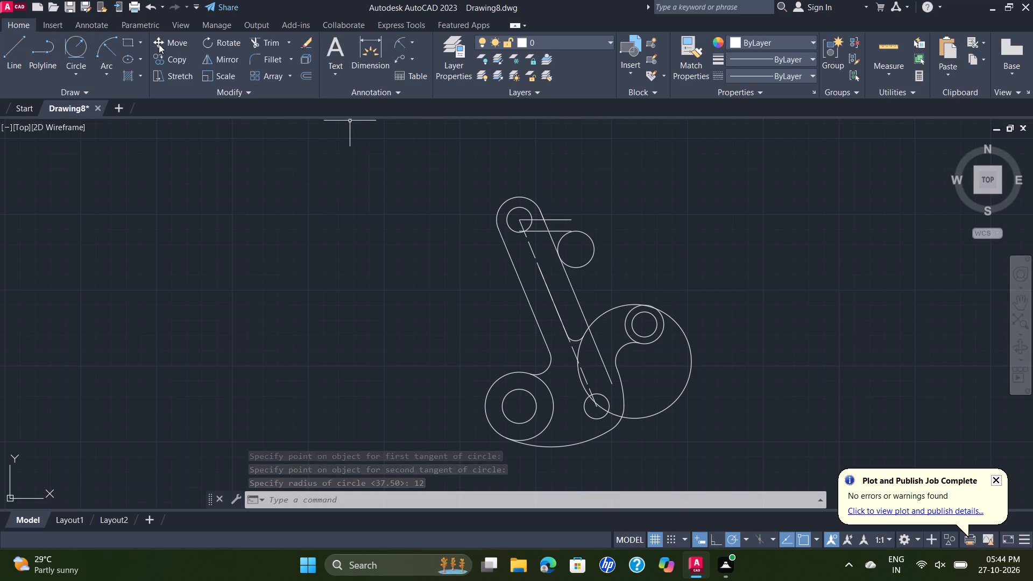
# Draw a 108 mm radius circle tangent to the 12 mm radius circle and the outer small circle on the right.
pyautogui.click(251, 41)
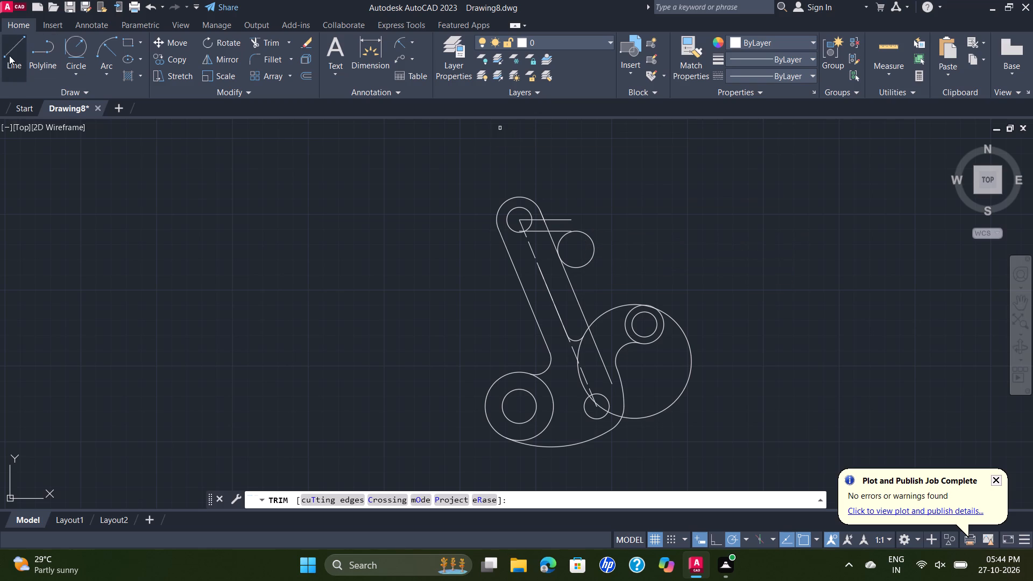
pyautogui.click(81, 43)
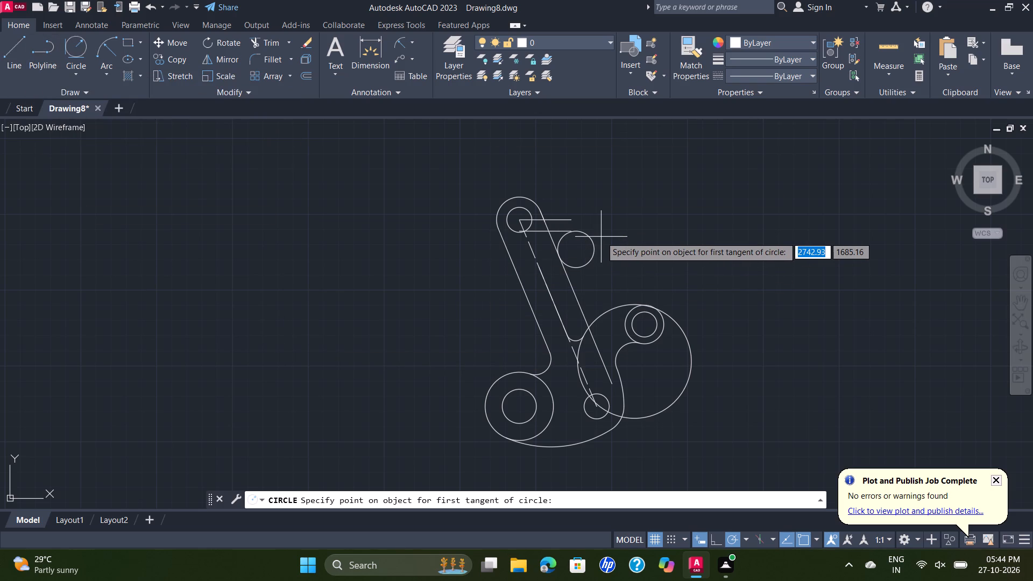
pyautogui.click(587, 266)
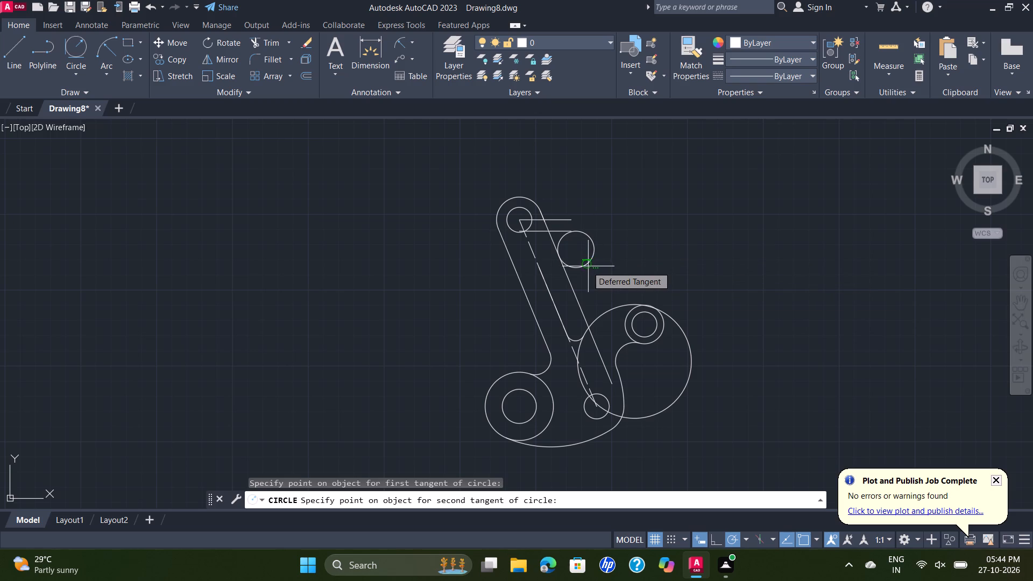
pyautogui.click(655, 307)
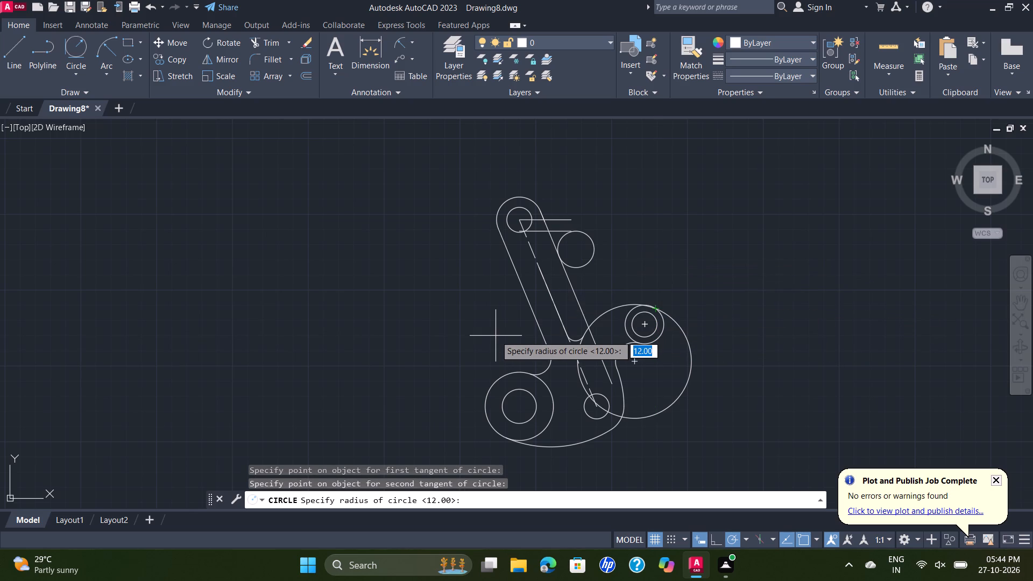
pyautogui.press('1')
pyautogui.press('0')
pyautogui.press('8')
pyautogui.press('Return')
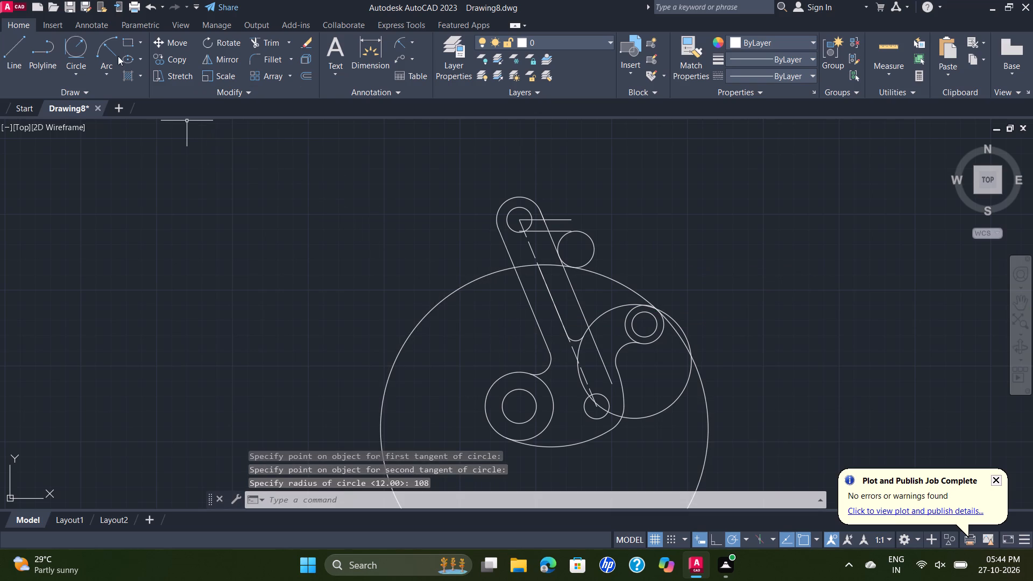
# Trim the 12 mm radius circle to its tangent arc and cut away the large outer part of the 108 mm radius circle.
pyautogui.click(267, 44)
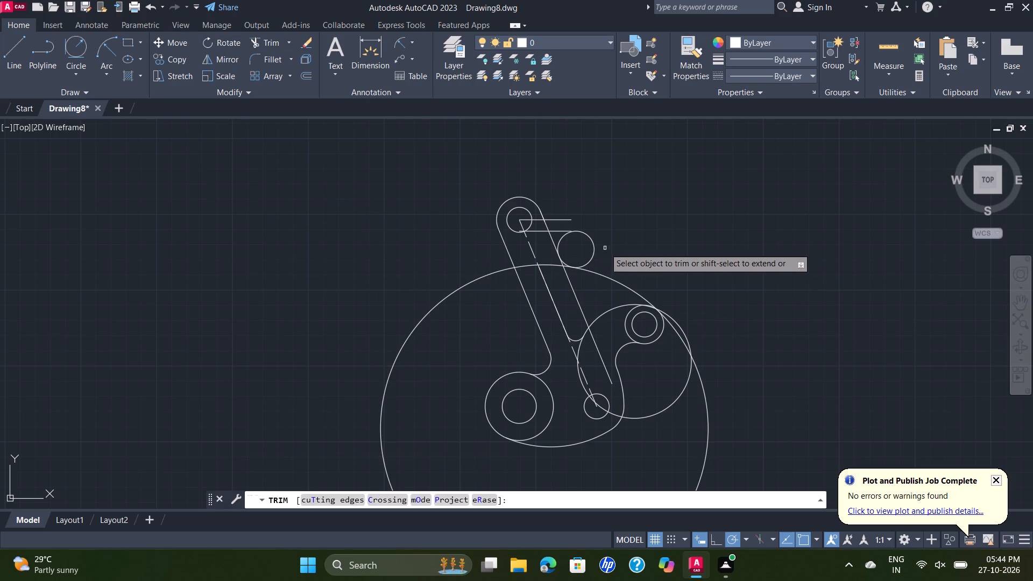
pyautogui.click(593, 247)
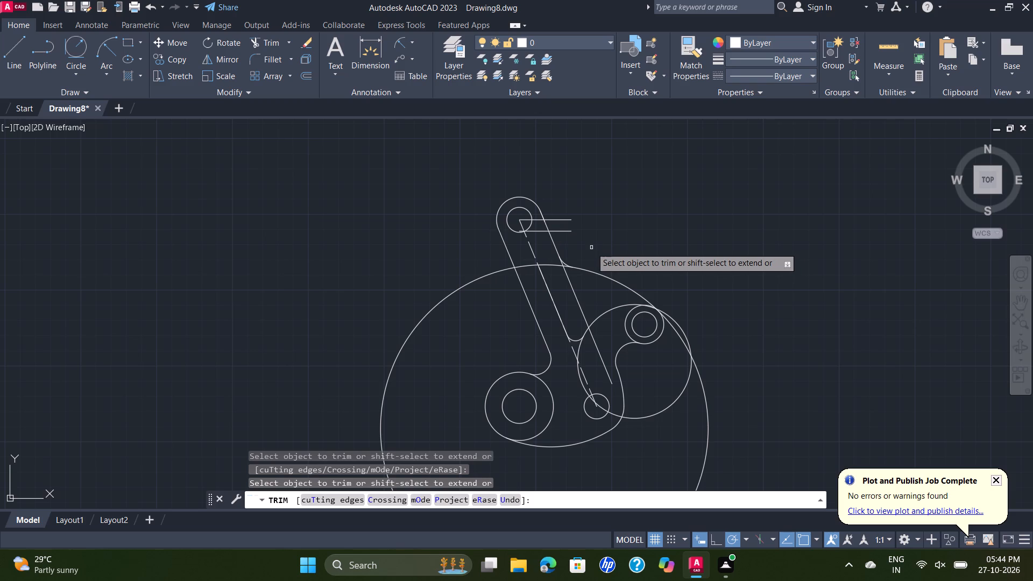
pyautogui.click(551, 265)
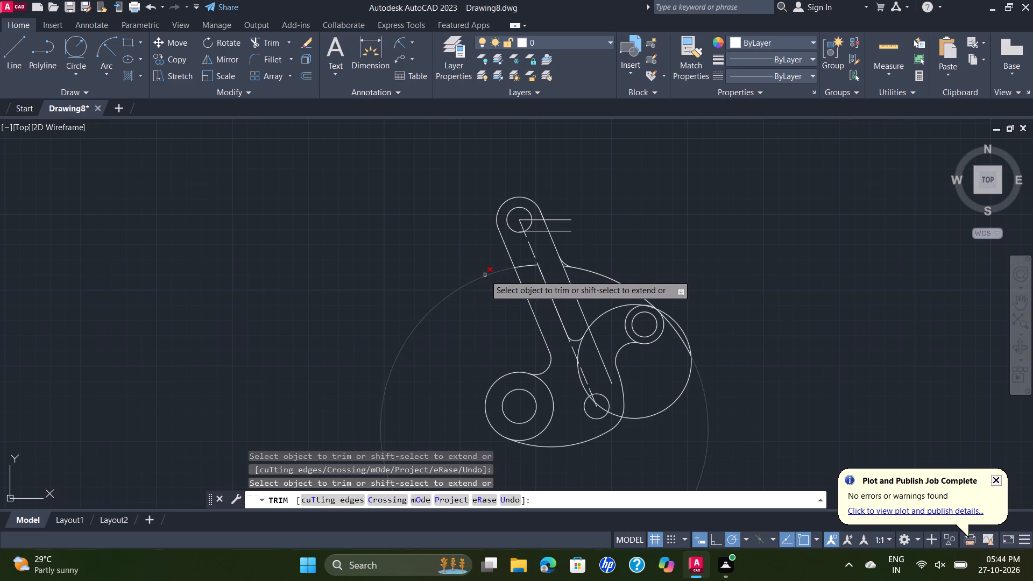
pyautogui.click(485, 275)
# Trim the 37.5 mm radius circle to the arc running from the 6 mm fillet to the outer small circle on the right.
pyautogui.scroll(2, 705, 395)
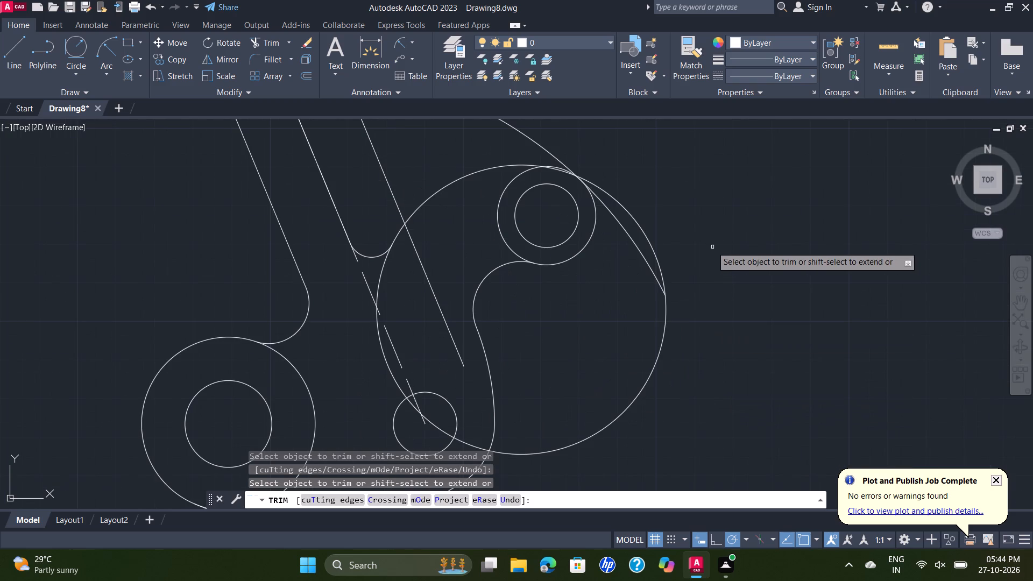
pyautogui.click(626, 210)
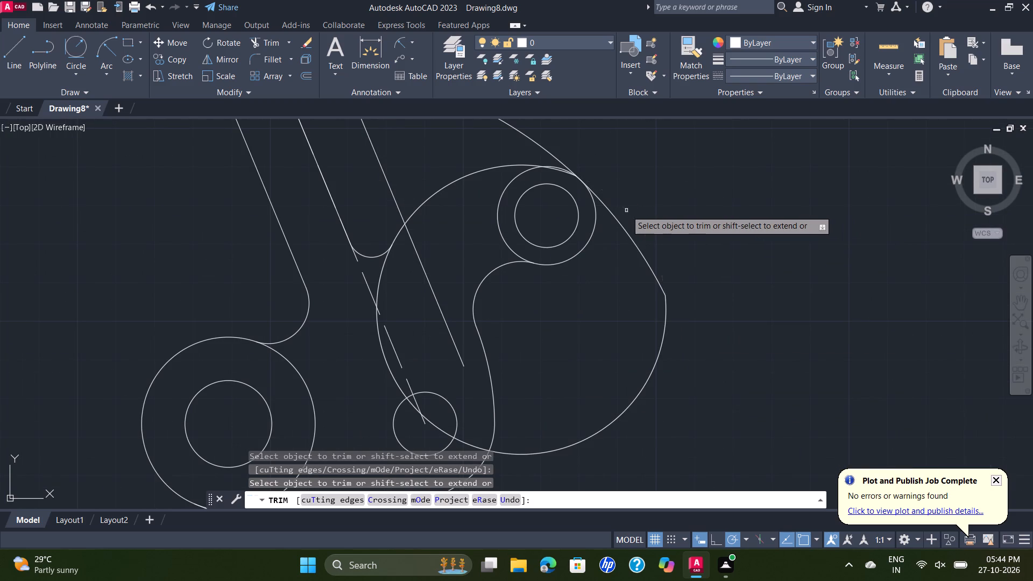
pyautogui.click(654, 365)
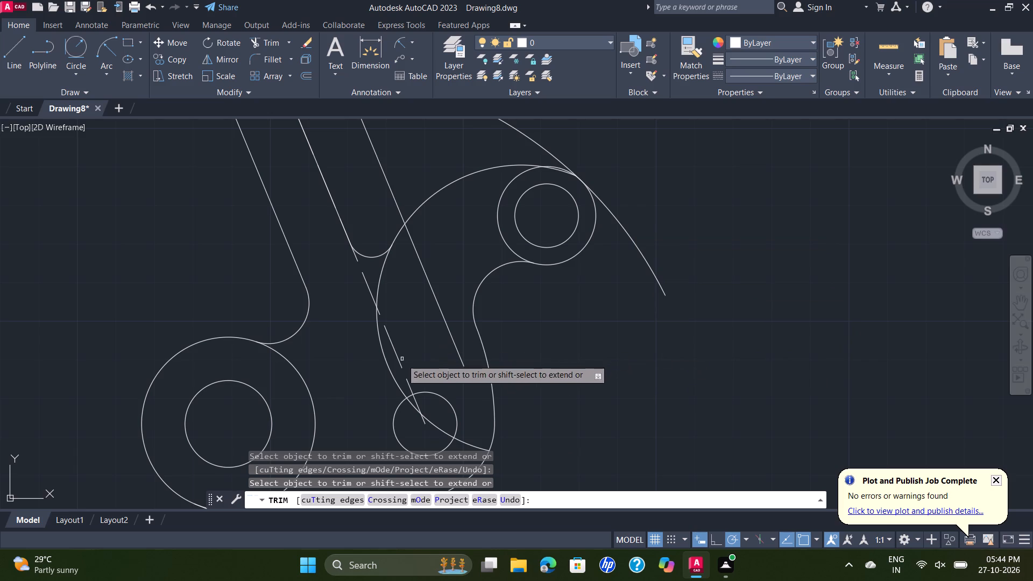
pyautogui.click(390, 373)
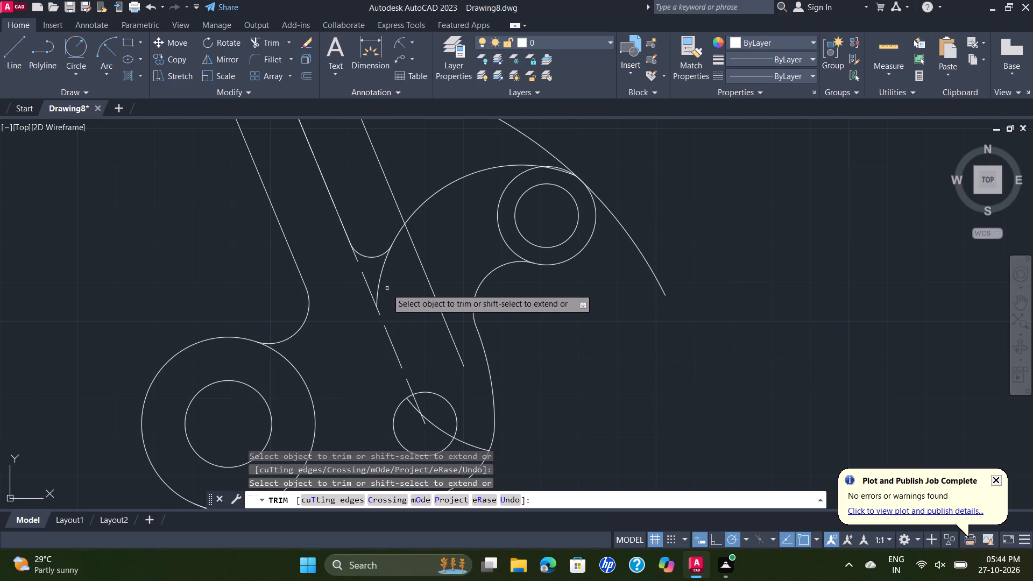
pyautogui.click(380, 284)
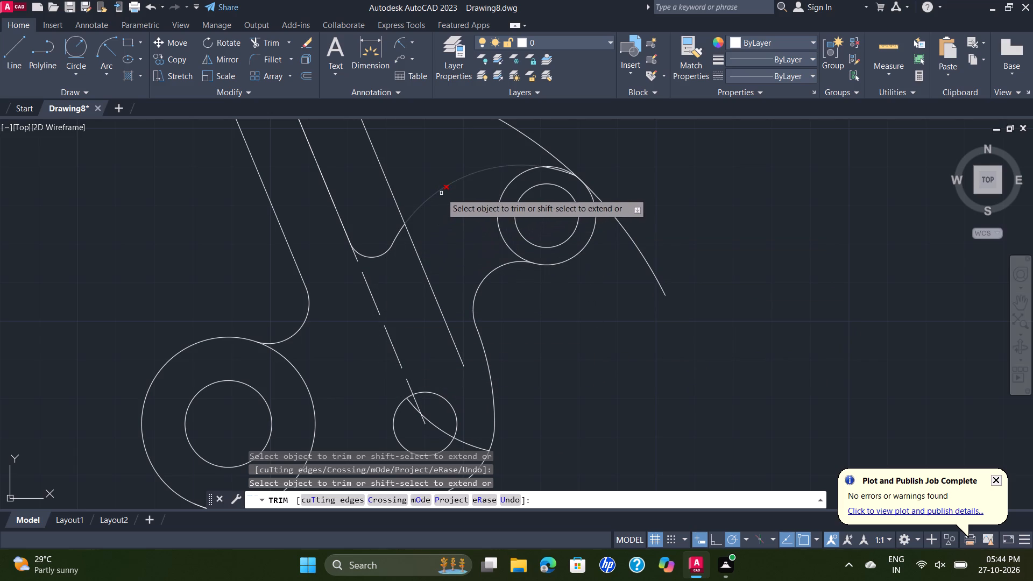
pyautogui.scroll(-3, 514, 364)
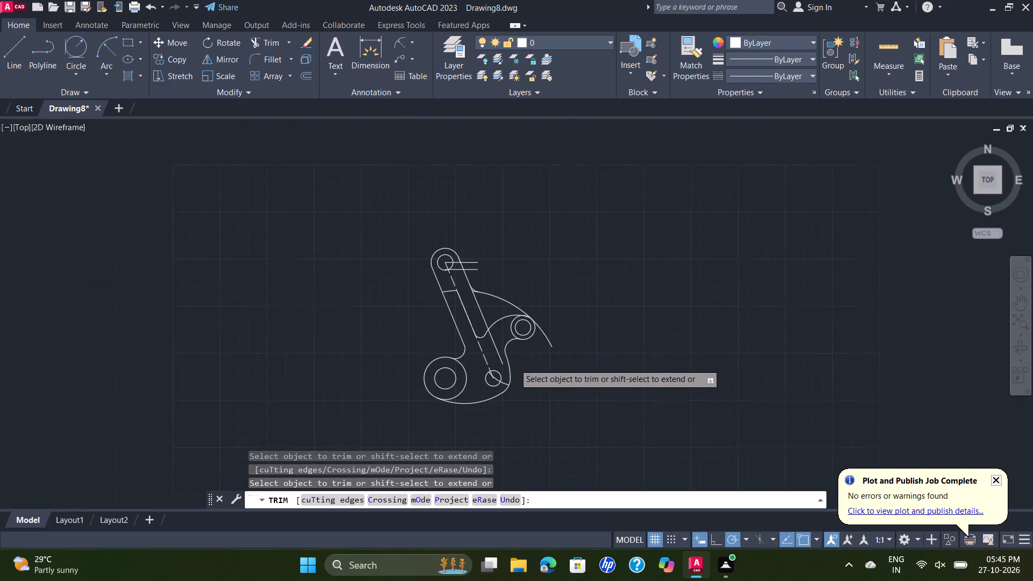
pyautogui.scroll(3, 515, 367)
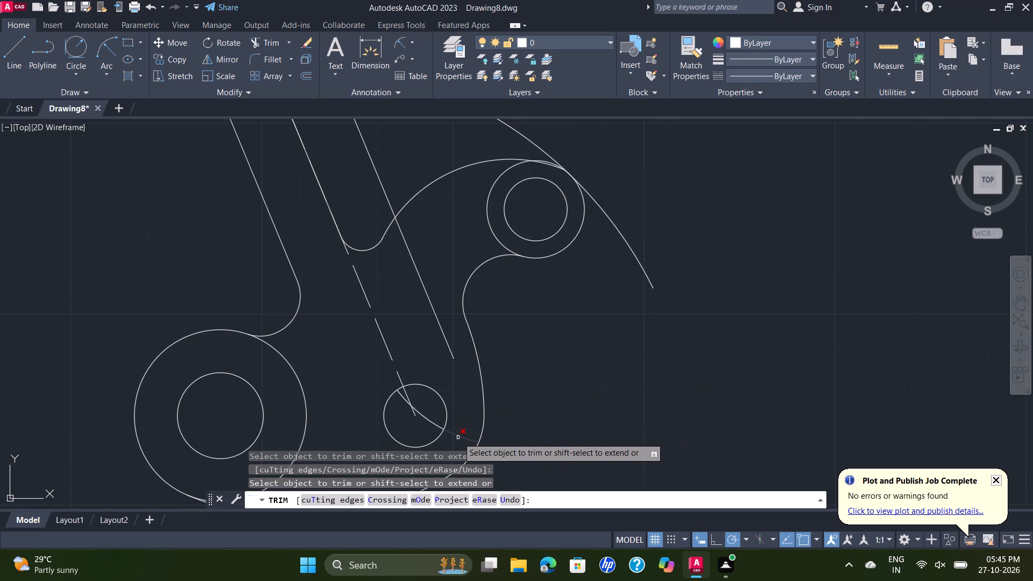
pyautogui.click(456, 437)
pyautogui.click(425, 417)
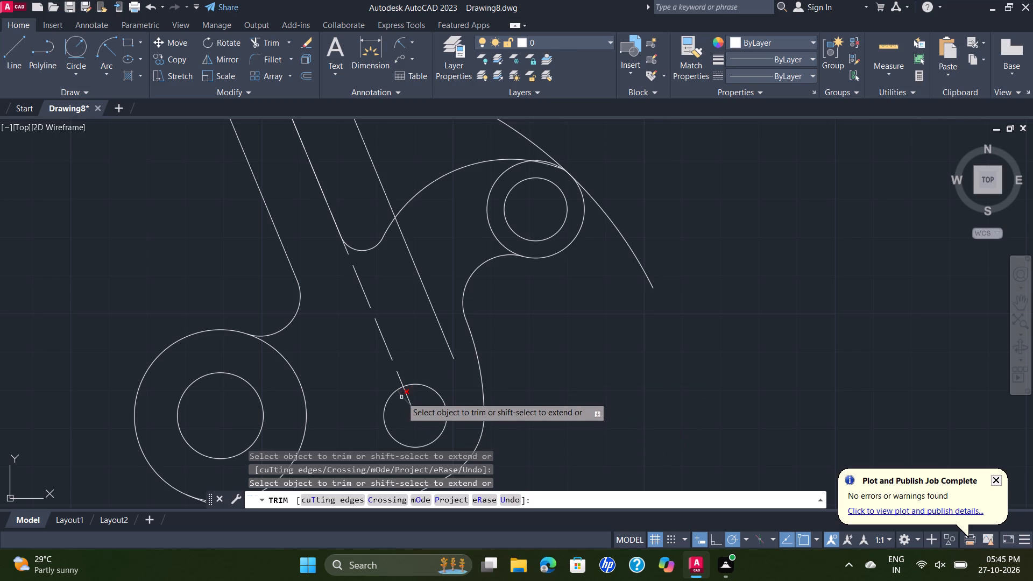
pyautogui.click(401, 397)
# Trim the 108 mm arc's excess ends, its piece across the arm, and the slanted edge between the 12 mm and 37.5 mm arcs.
pyautogui.scroll(-1, 505, 311)
pyautogui.scroll(-2, 575, 269)
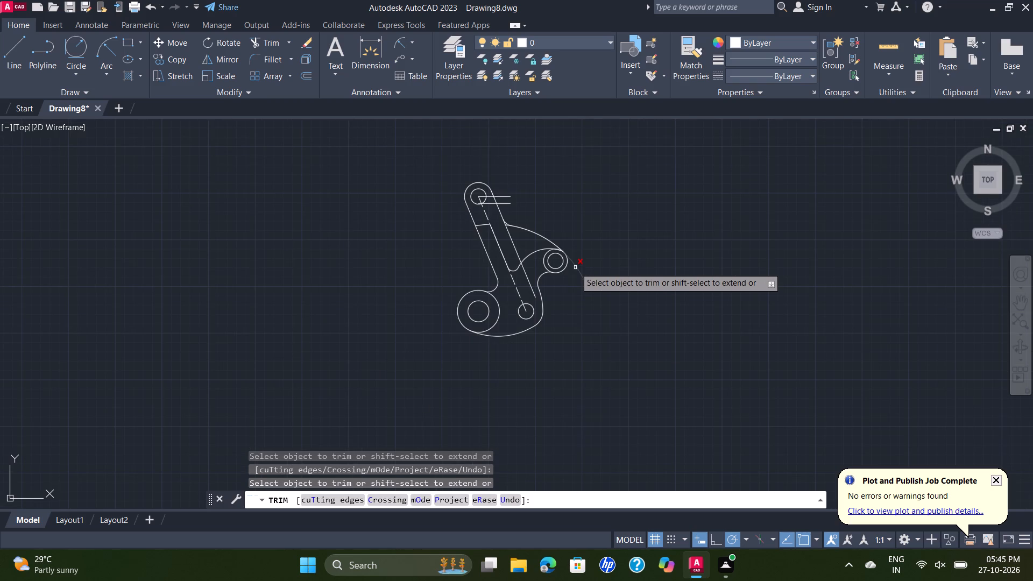
pyautogui.click(575, 267)
pyautogui.scroll(3, 528, 218)
pyautogui.scroll(3, 434, 247)
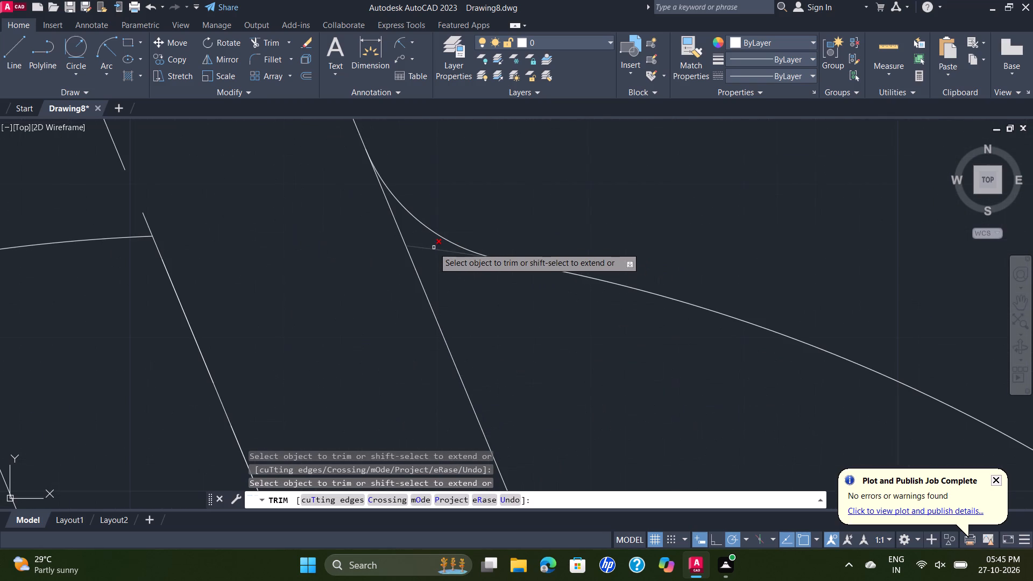
pyautogui.click(438, 248)
pyautogui.scroll(-2, 475, 236)
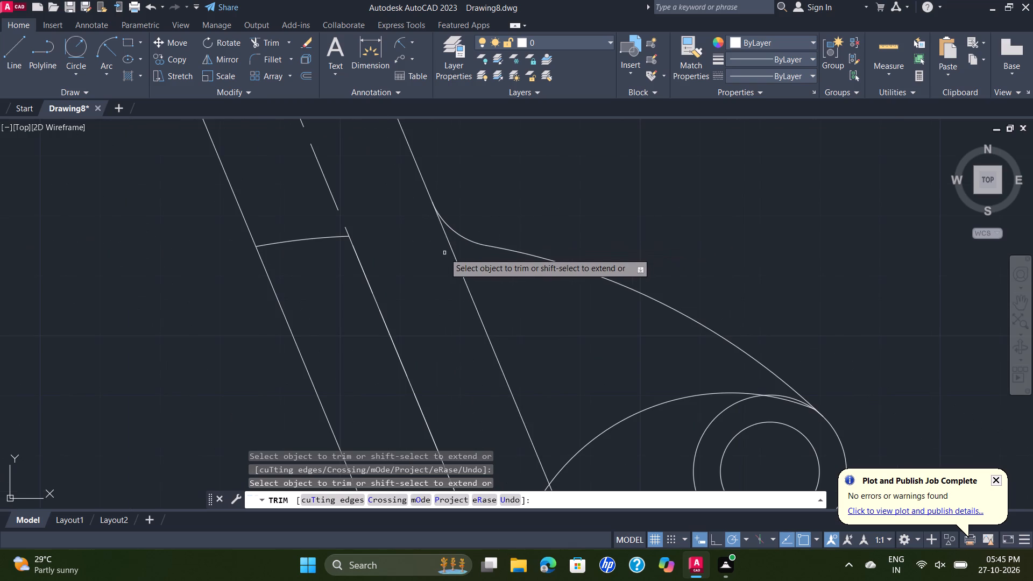
pyautogui.click(451, 253)
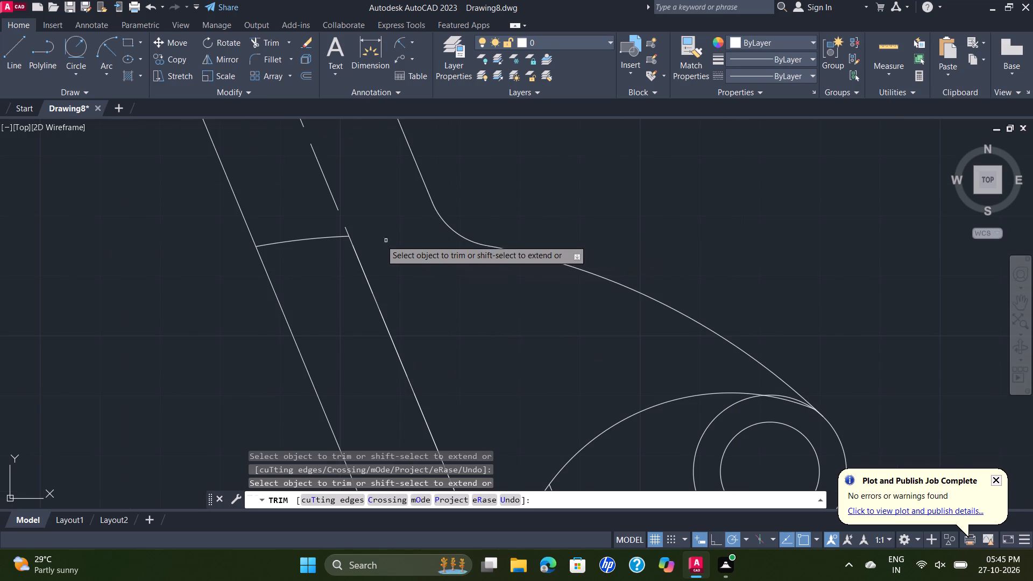
pyautogui.click(313, 239)
pyautogui.scroll(-3, 561, 247)
pyautogui.scroll(1, 662, 291)
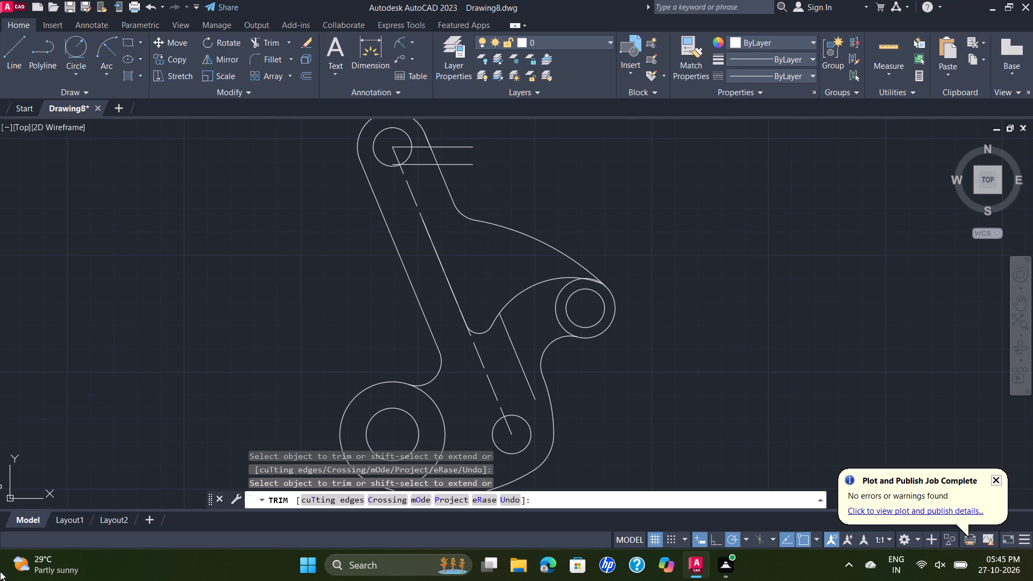
pyautogui.press('Escape')
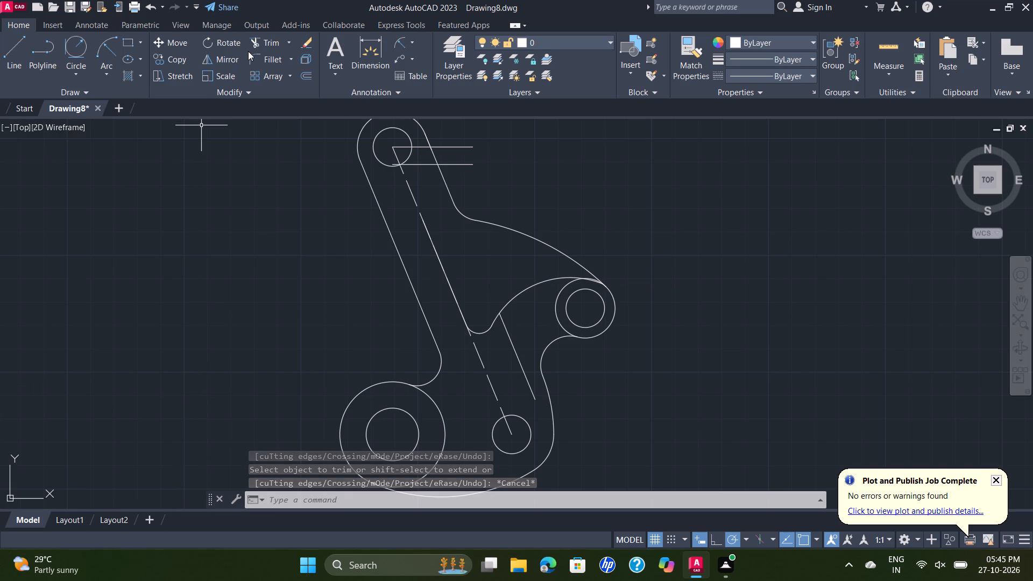
# Offset the 108 mm radius arc 19.5 mm inward, toward the centreline.
pyautogui.click(308, 75)
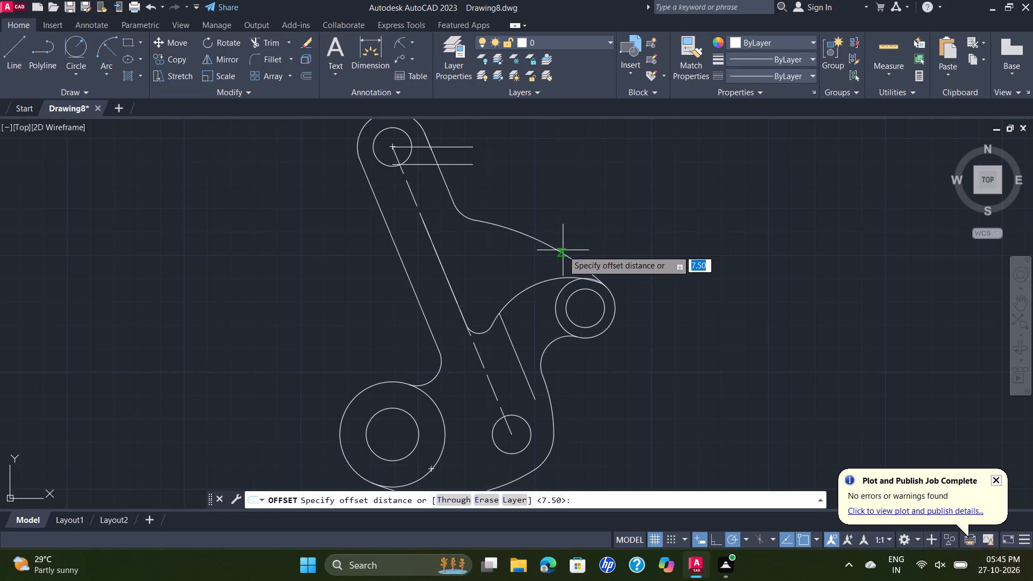
pyautogui.press('1')
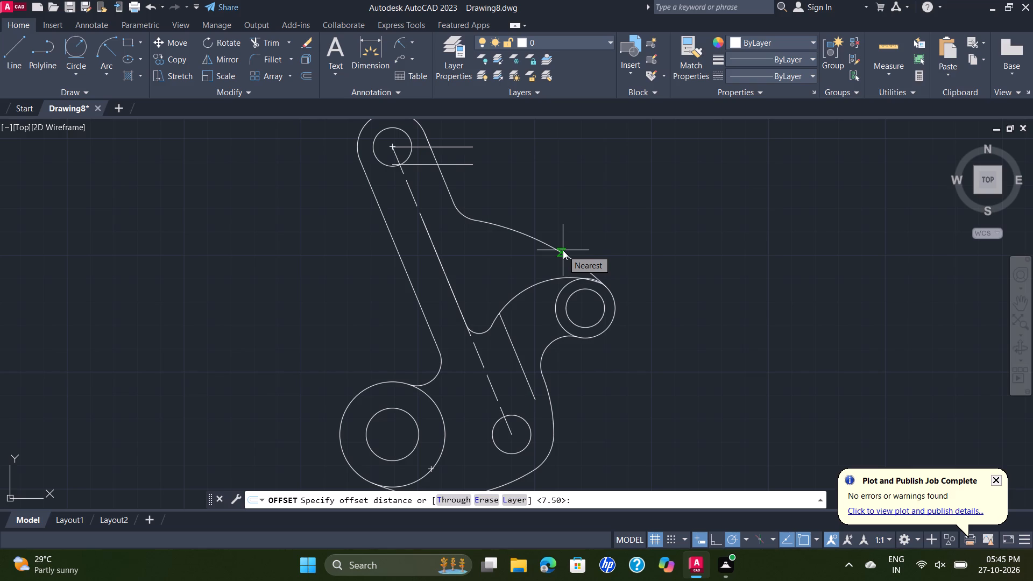
pyautogui.write('9.5')
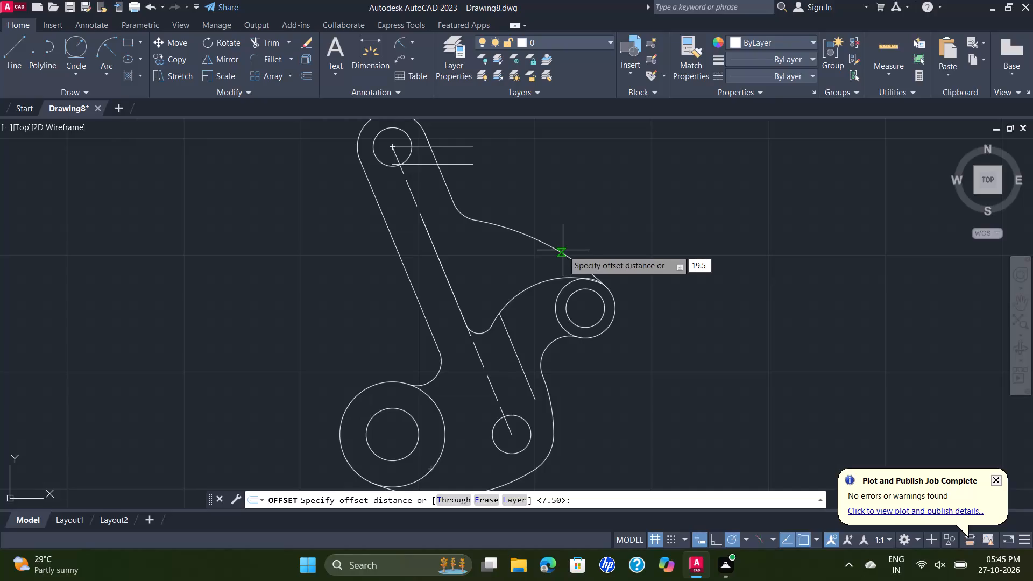
pyautogui.press('Return')
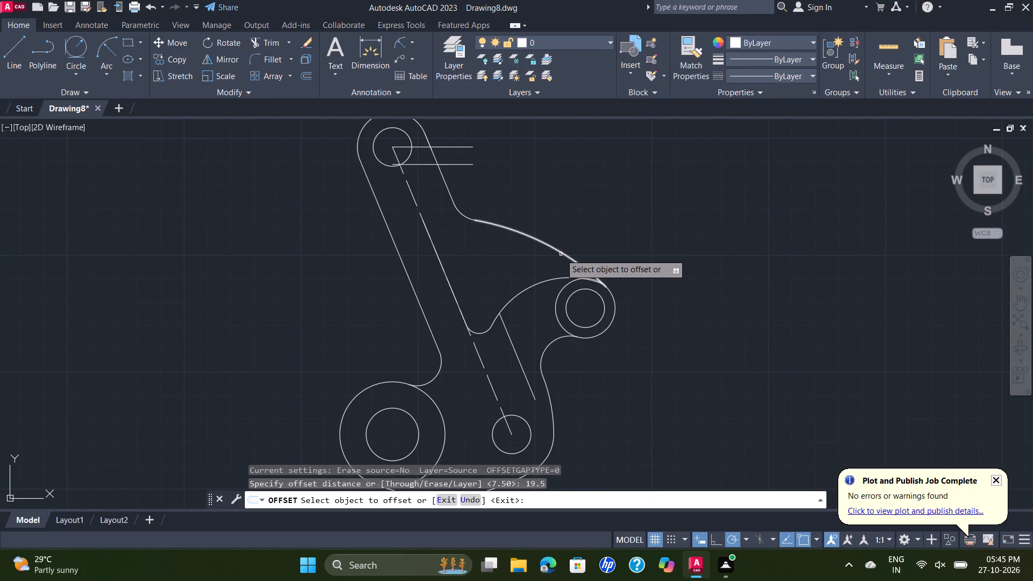
pyautogui.click(561, 254)
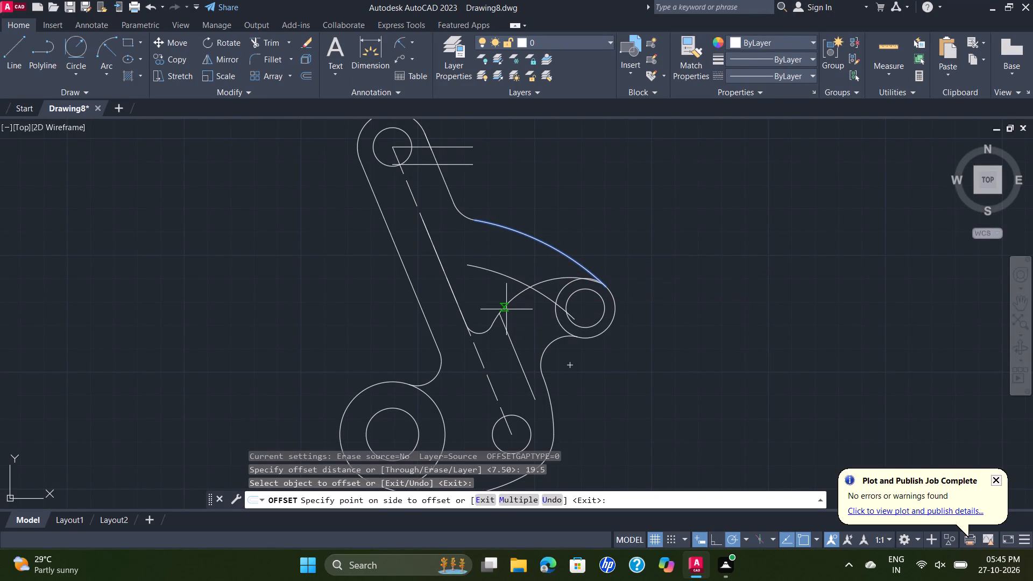
pyautogui.click(506, 309)
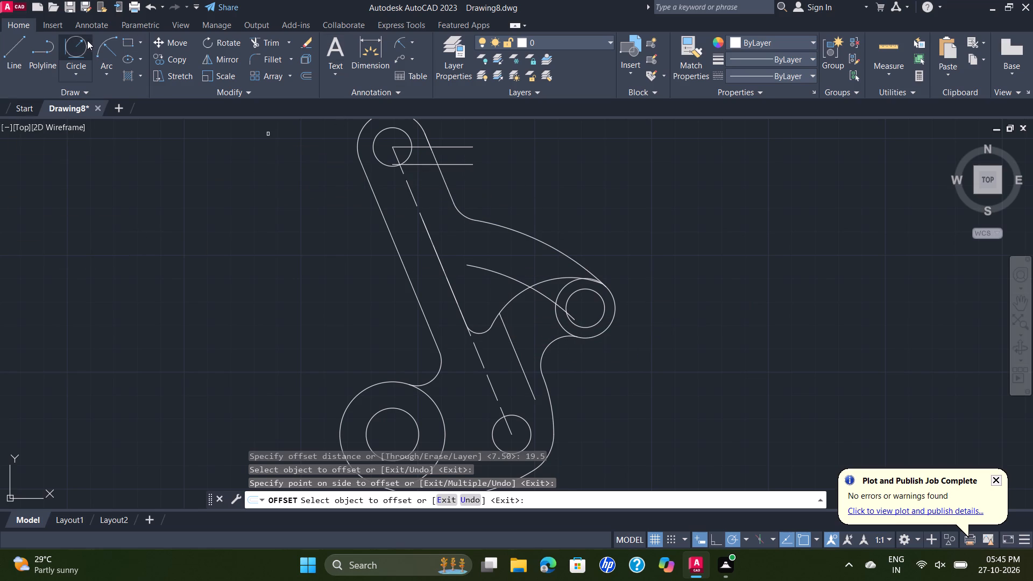
# Fillet the 37.5 mm radius arc with the offset arc using a 6 mm radius.
pyautogui.click(254, 60)
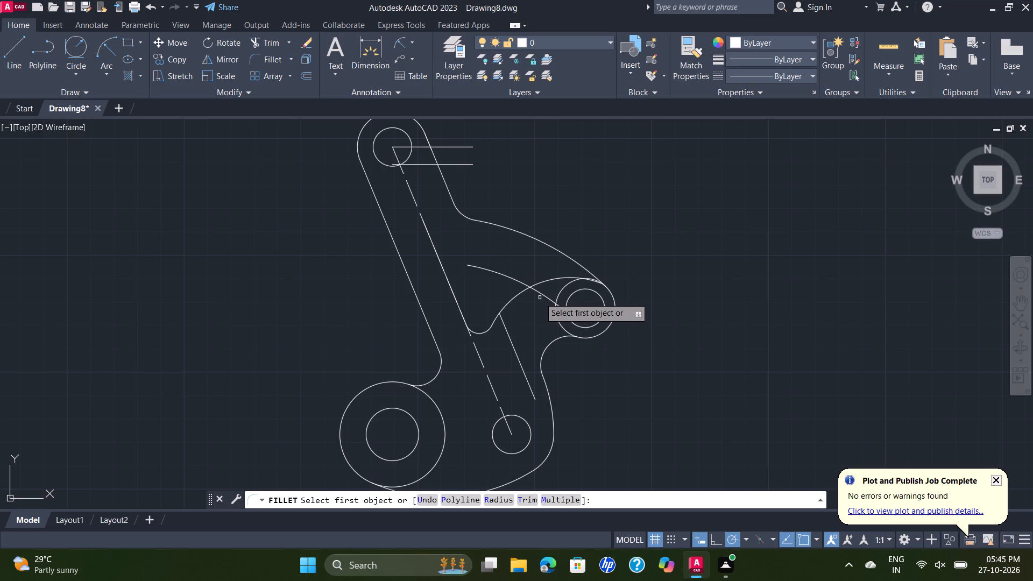
pyautogui.click(516, 297)
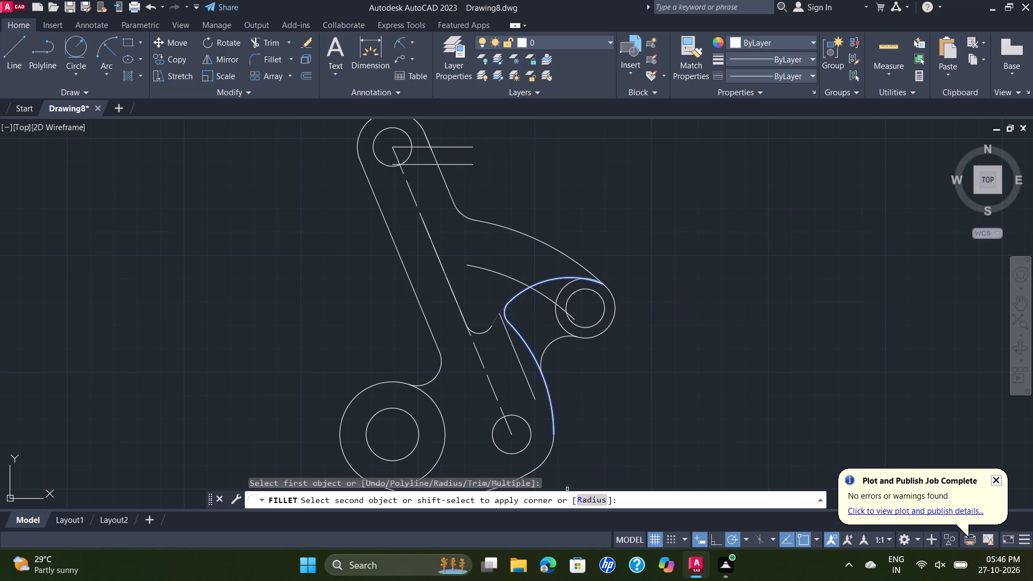
pyautogui.moveTo(588, 497); pyautogui.dragTo(597, 497)
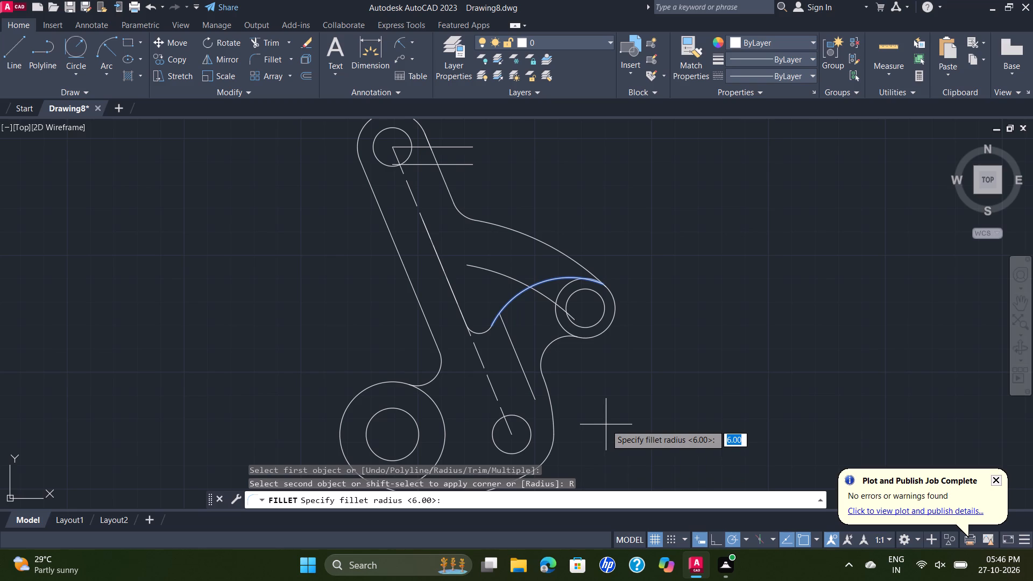
pyautogui.press('6')
pyautogui.press('Return')
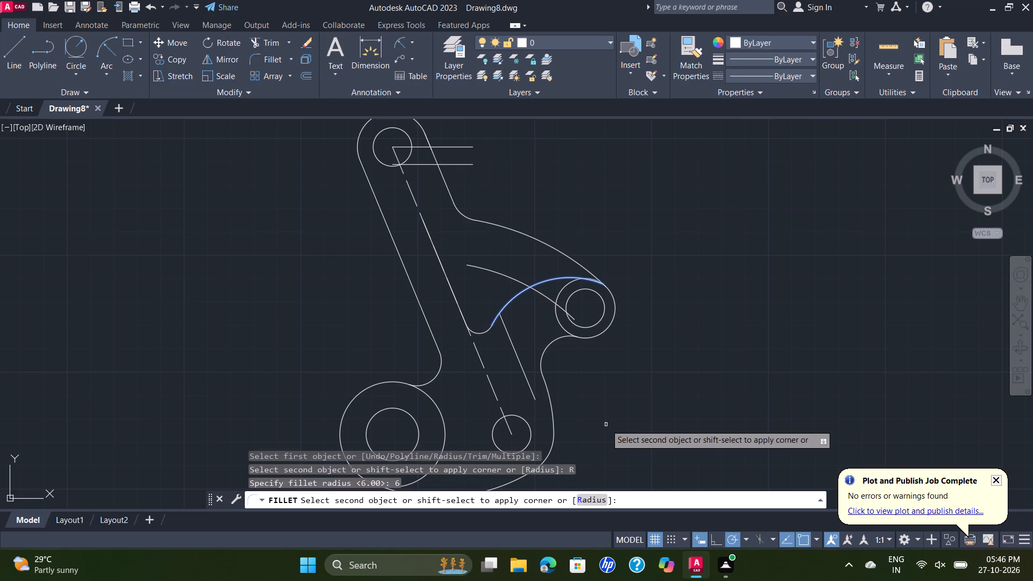
pyautogui.click(518, 282)
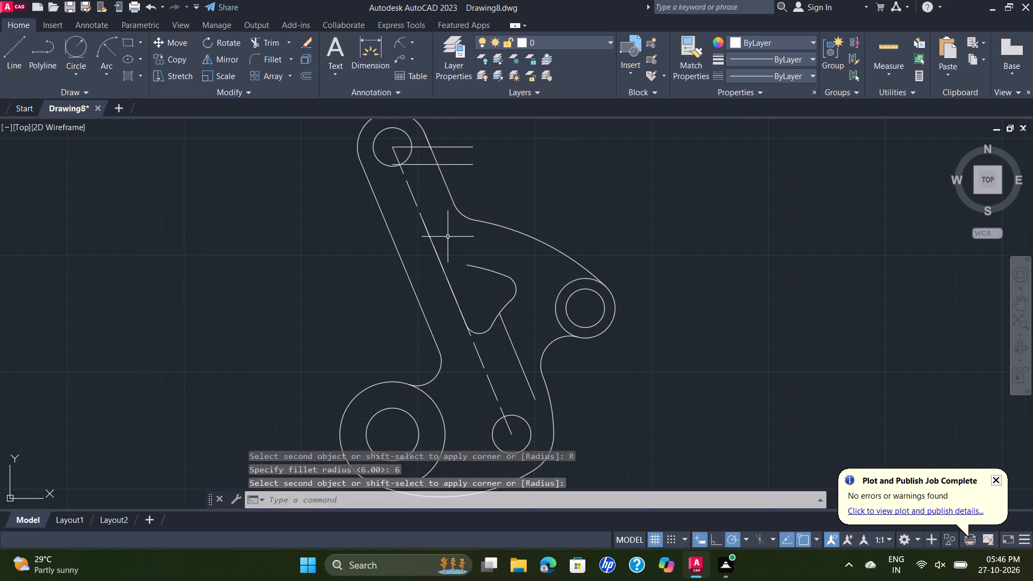
# Fillet the line on the centreline with the upper offset arc using the 6 mm radius, closing the triangular cutout.
pyautogui.press('space')
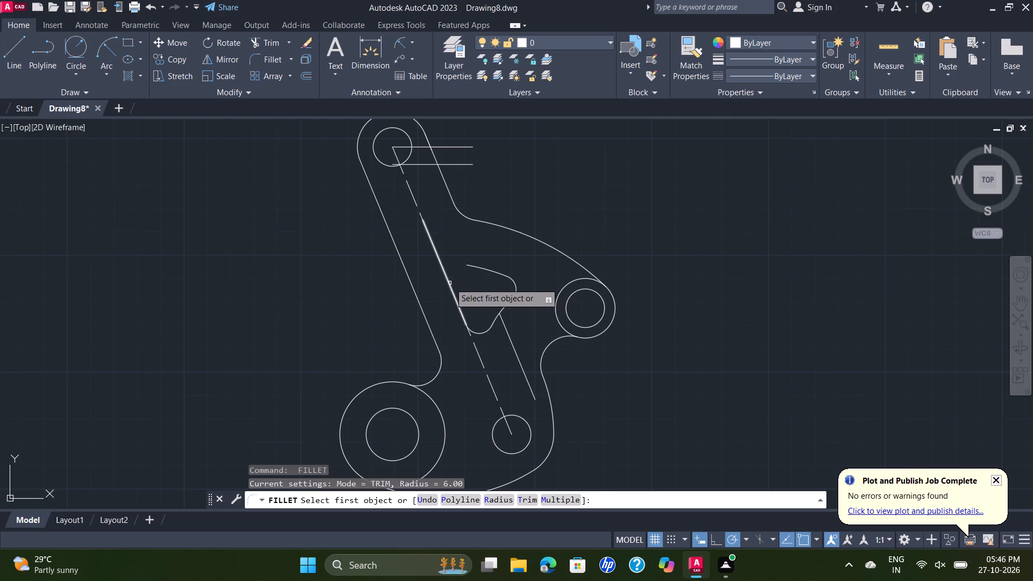
pyautogui.click(450, 283)
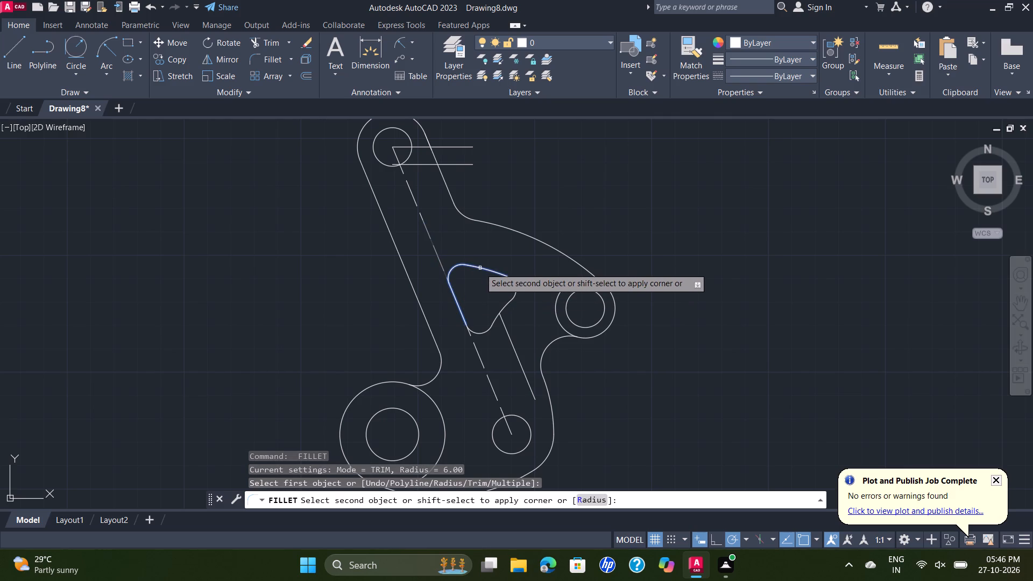
pyautogui.click(480, 268)
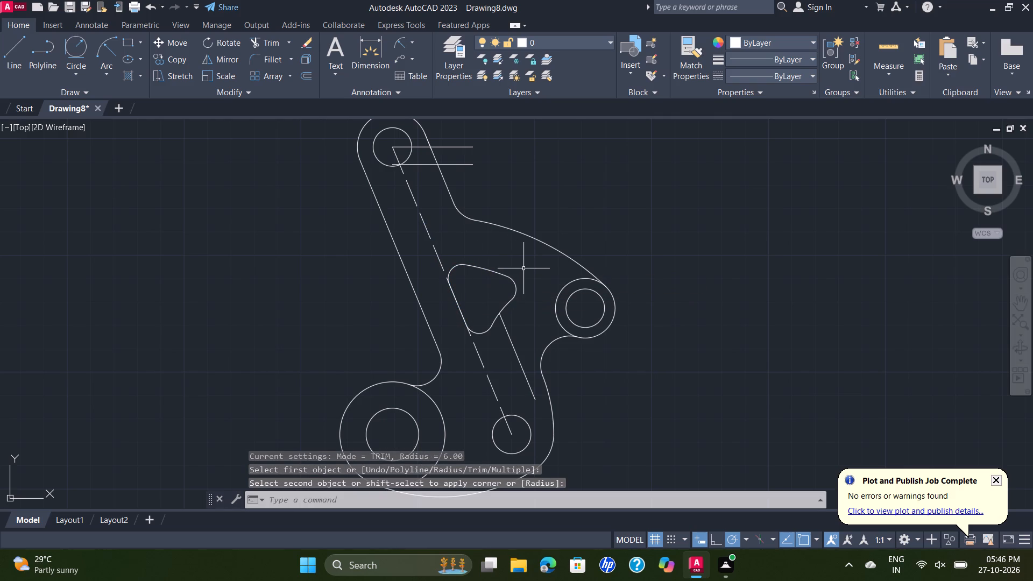
# Delete the leftover slanted line segment below the triangular cutout.
pyautogui.scroll(-2, 541, 302)
pyautogui.scroll(2, 540, 324)
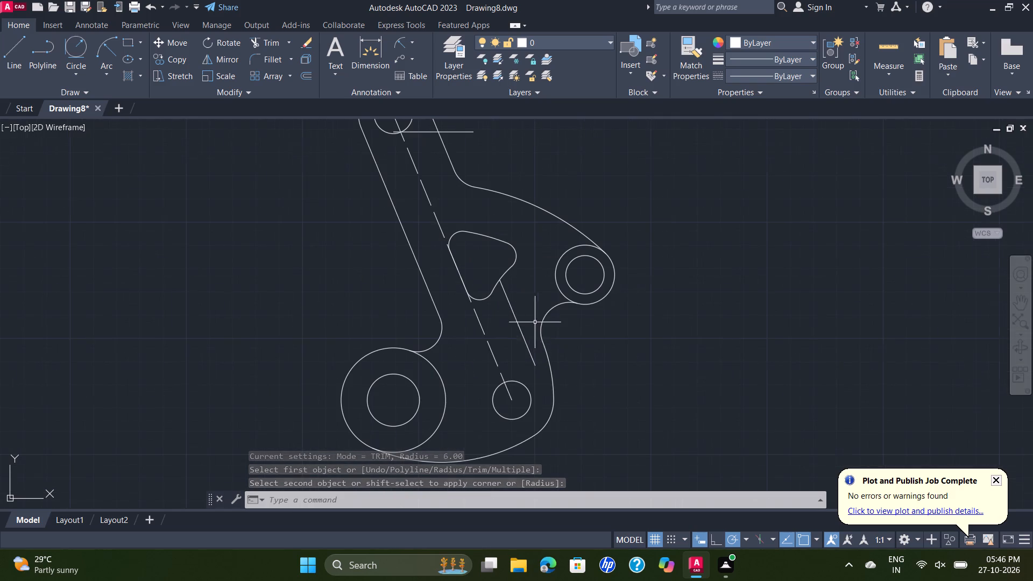
pyautogui.click(513, 308)
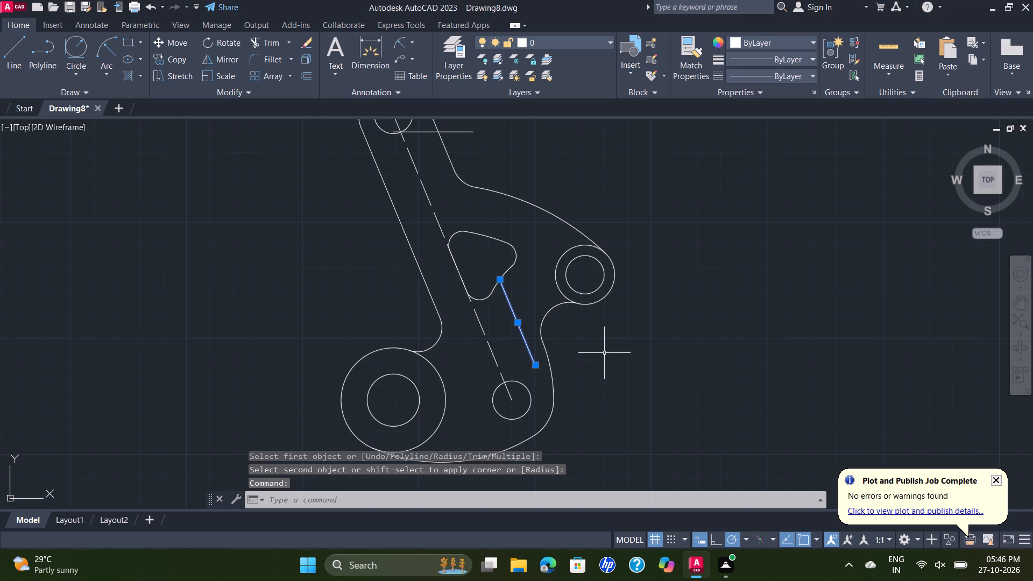
pyautogui.press('Delete')
# Delete the two leftover short horizontal lines extending from the top hole of the lever arm.
pyautogui.scroll(-1, 617, 358)
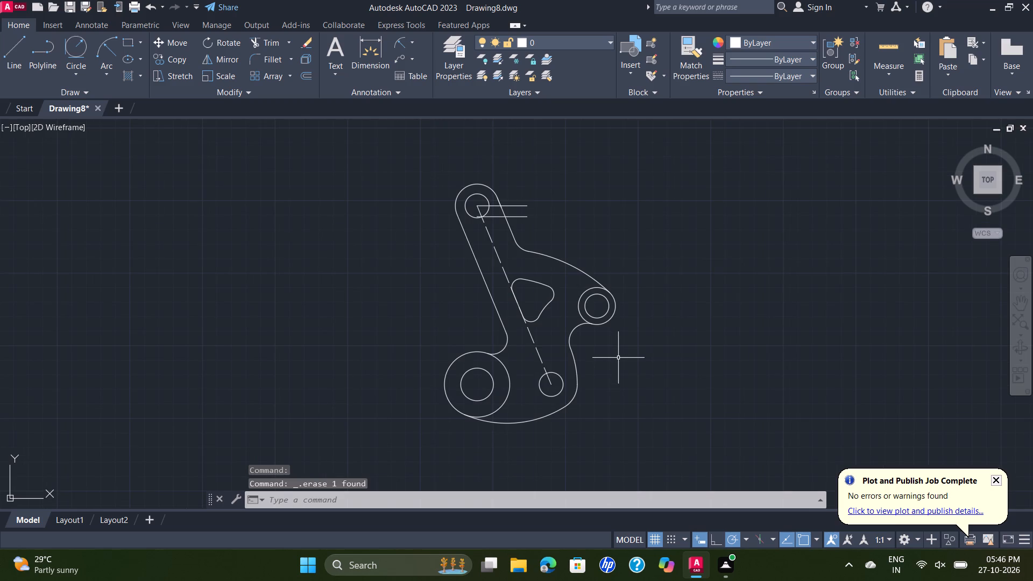
pyautogui.middleClick(619, 358)
pyautogui.click(543, 192)
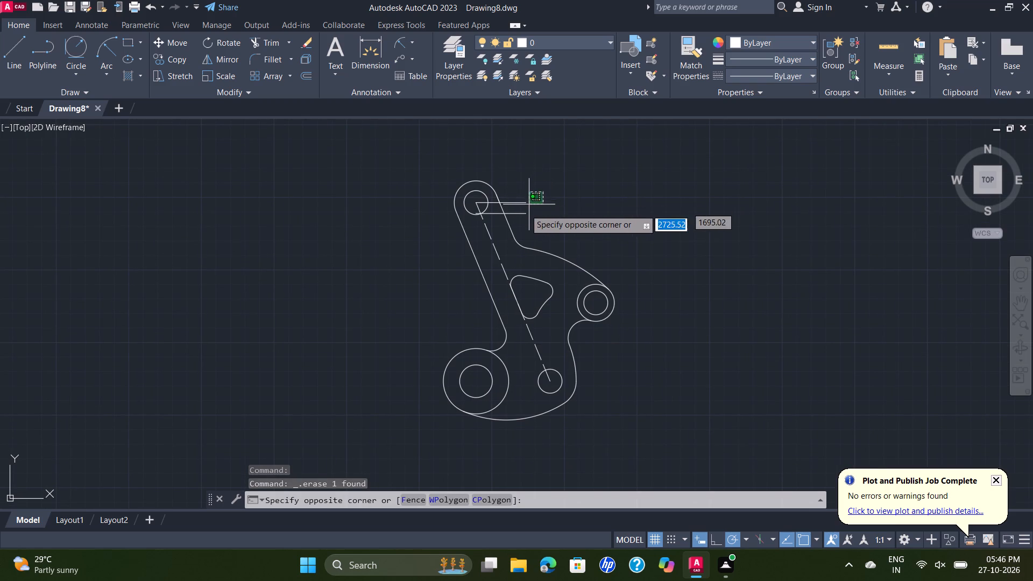
pyautogui.click(522, 218)
pyautogui.press('Delete')
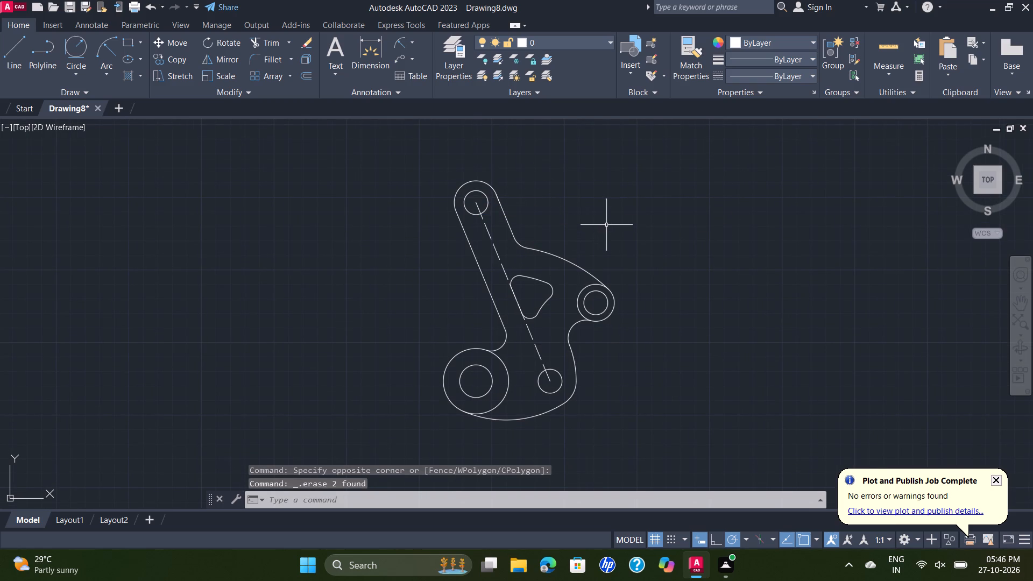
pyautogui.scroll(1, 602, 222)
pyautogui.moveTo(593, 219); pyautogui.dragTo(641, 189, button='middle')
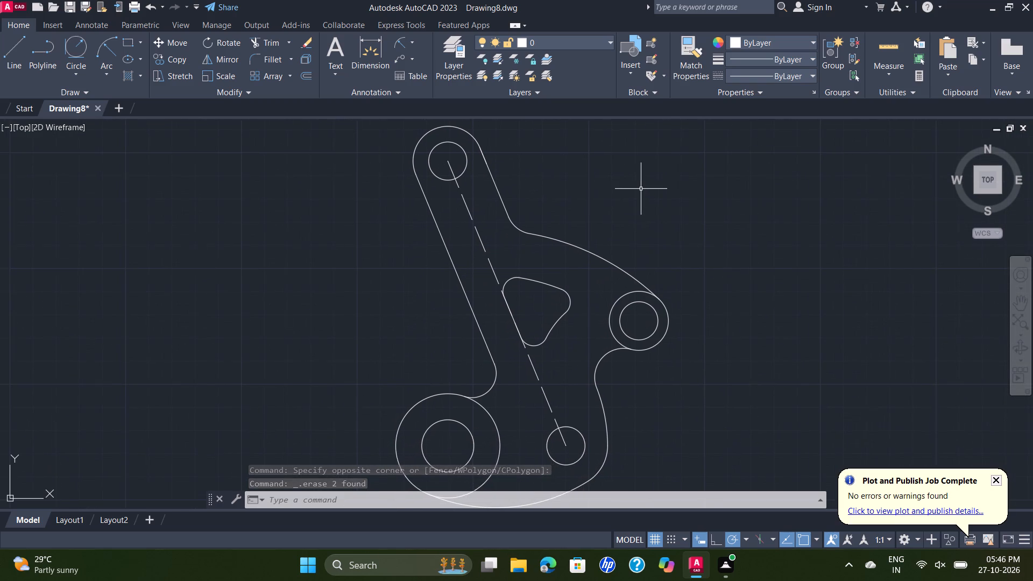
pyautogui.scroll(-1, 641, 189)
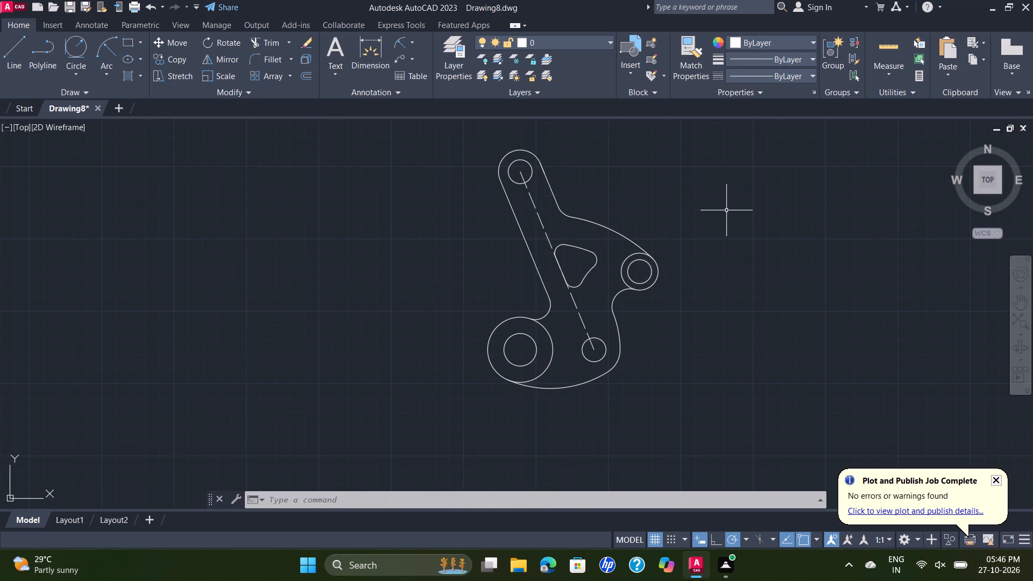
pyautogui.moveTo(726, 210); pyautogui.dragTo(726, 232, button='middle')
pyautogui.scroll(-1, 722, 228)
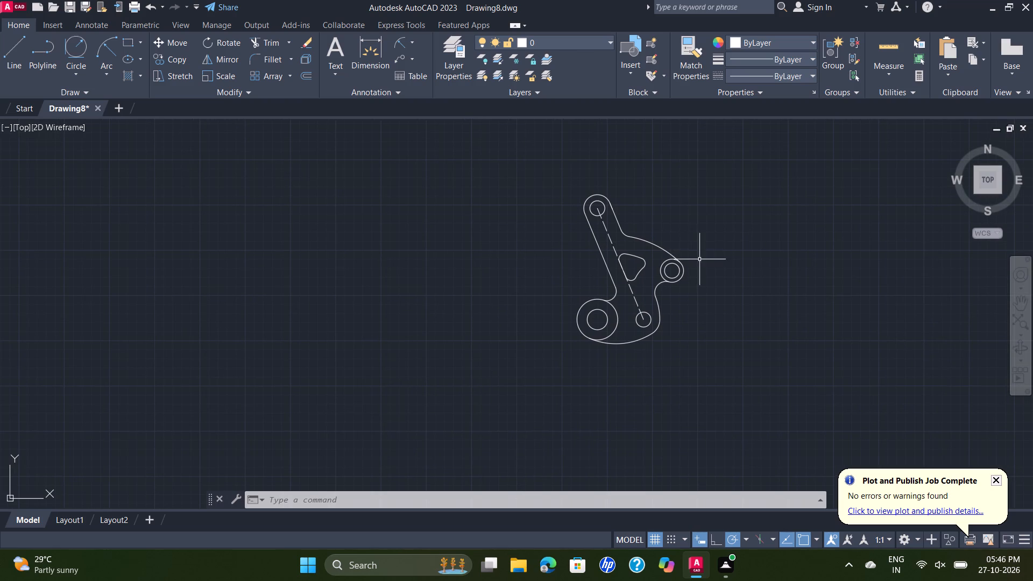
# Add center marks to the large lower circle, the outer circle of the side boss, the top end arc and the small lower hole.
pyautogui.press('c')
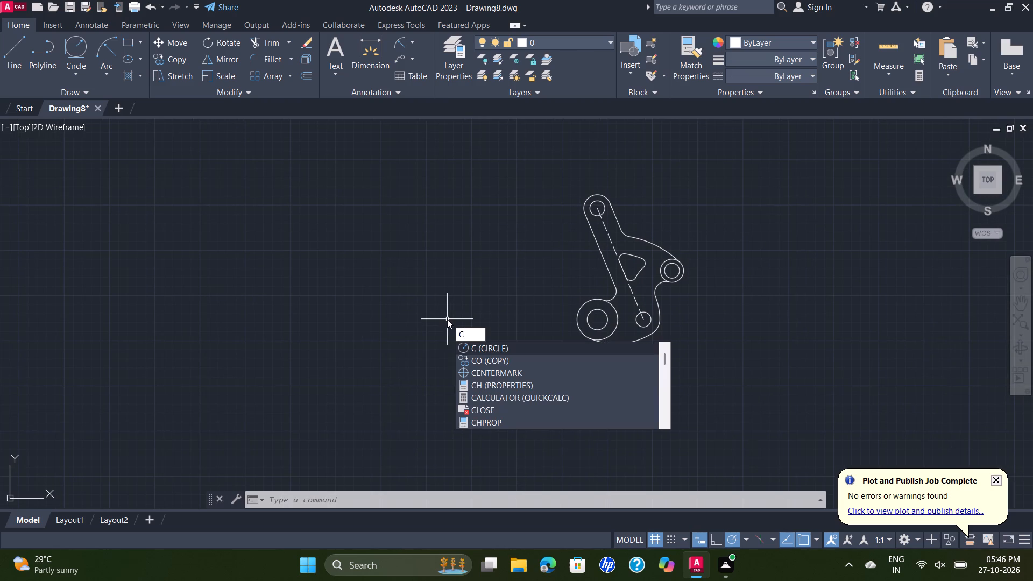
pyautogui.press('m')
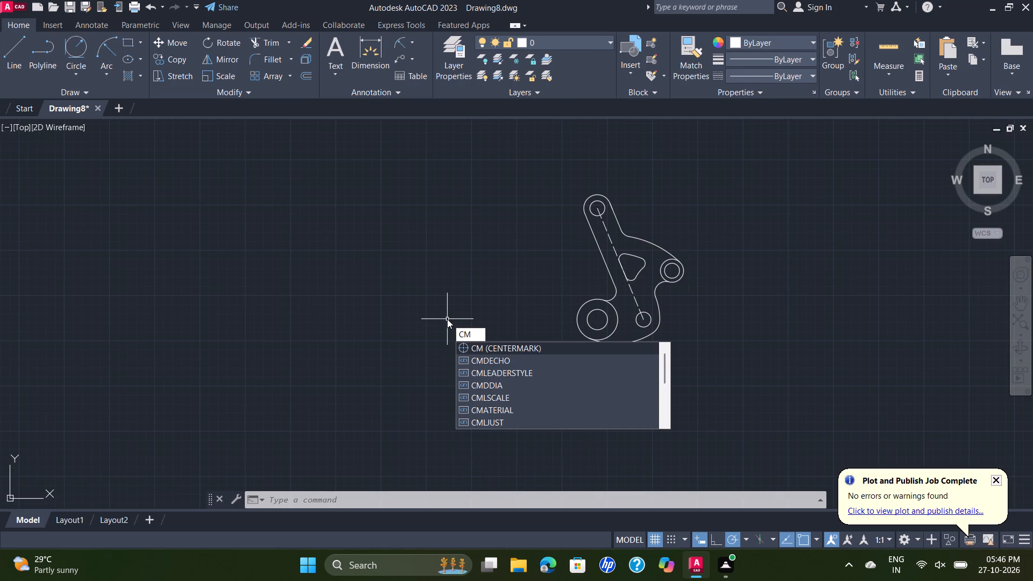
pyautogui.press('Return')
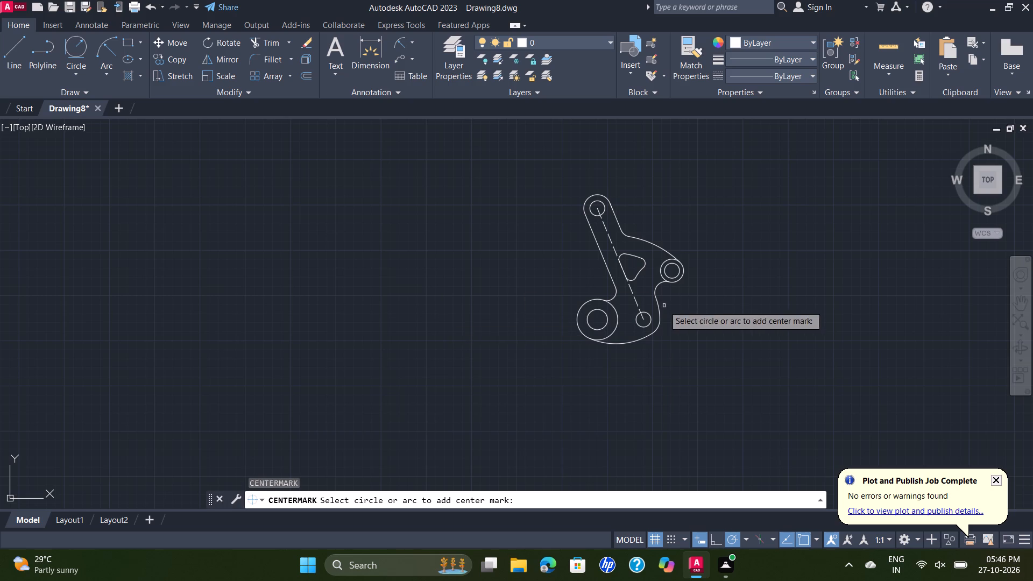
pyautogui.scroll(2, 603, 321)
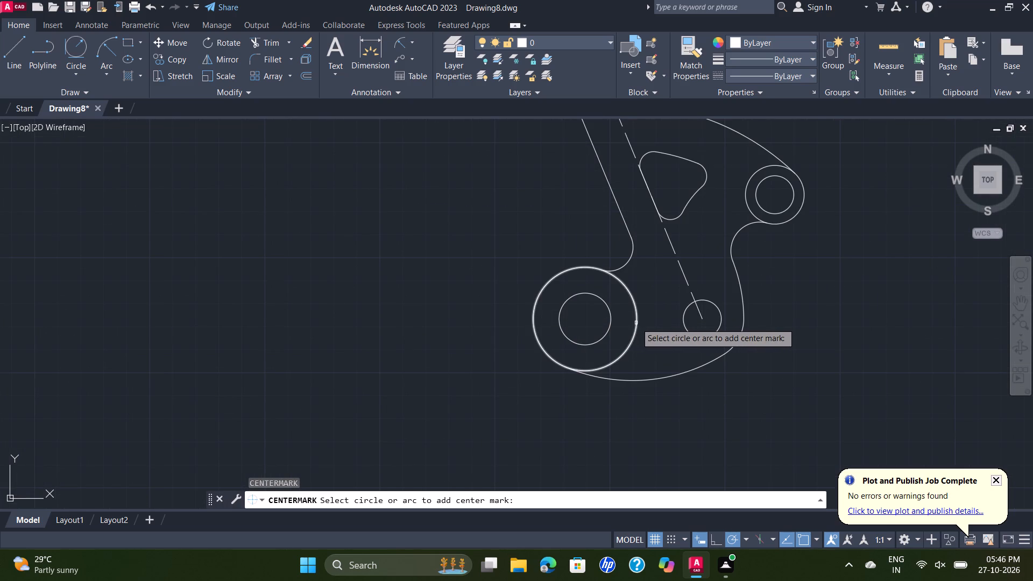
pyautogui.click(636, 323)
pyautogui.moveTo(762, 282); pyautogui.dragTo(683, 296, button='middle')
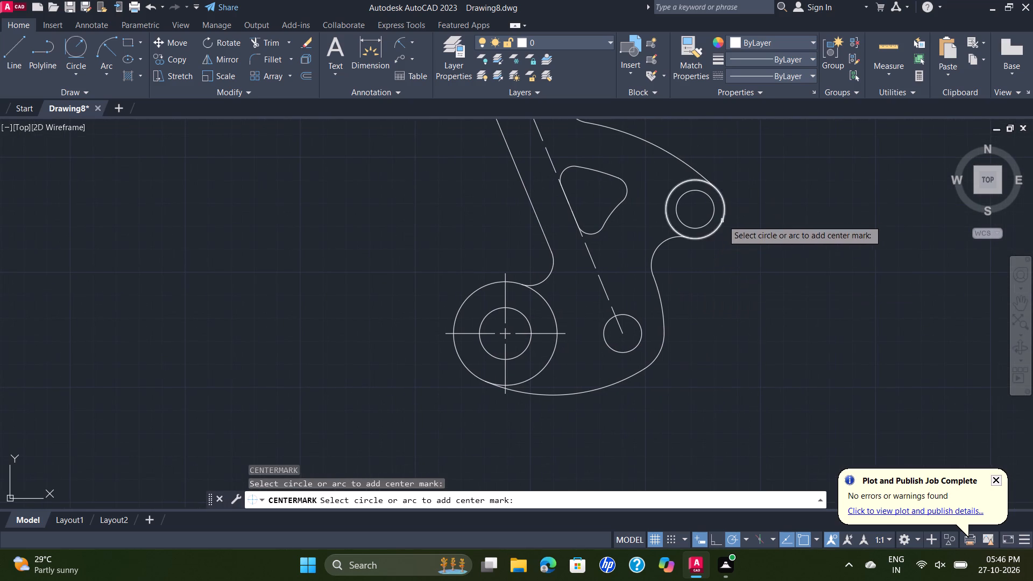
pyautogui.click(726, 209)
pyautogui.scroll(-2, 729, 209)
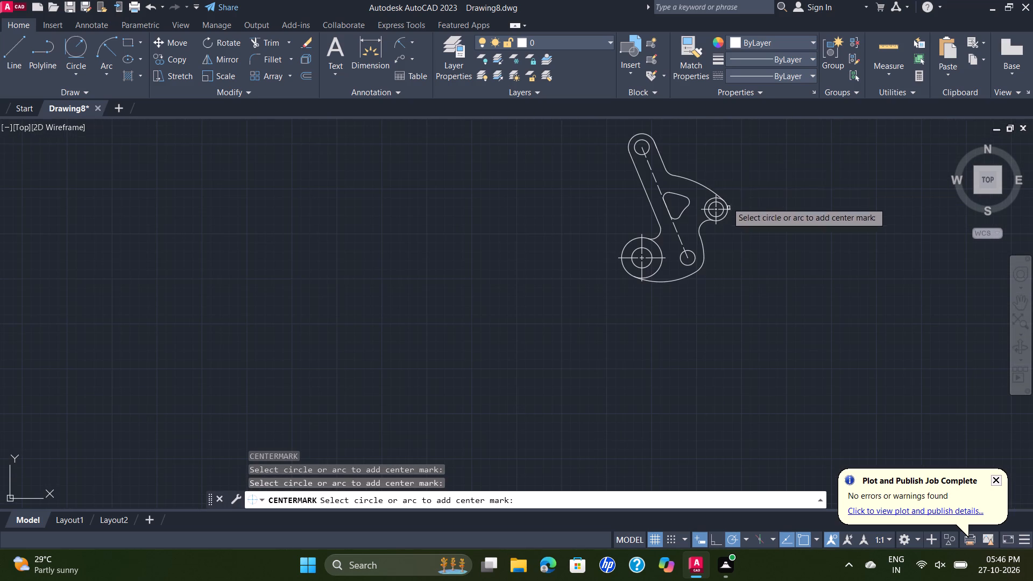
pyautogui.click(636, 136)
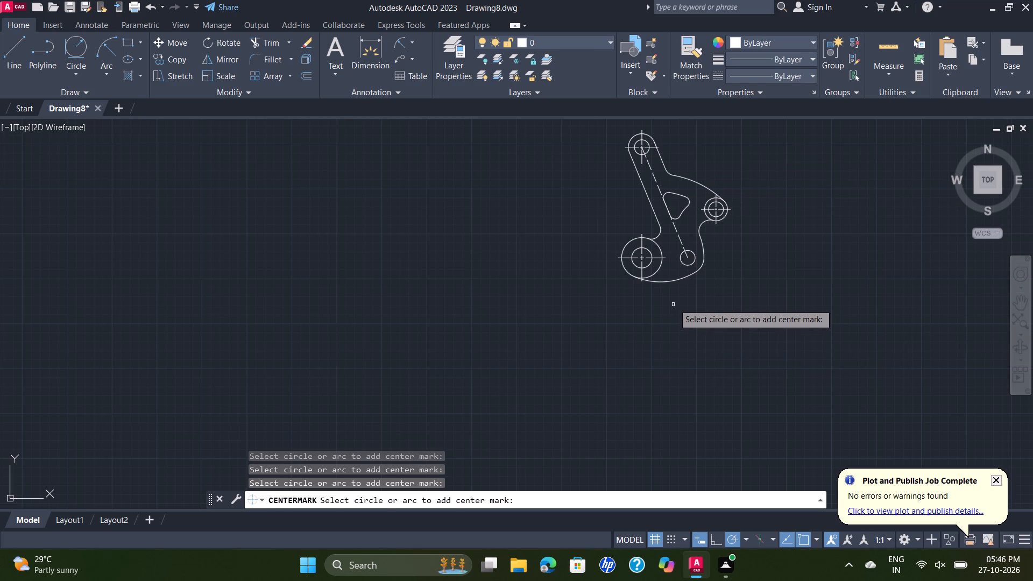
pyautogui.click(693, 263)
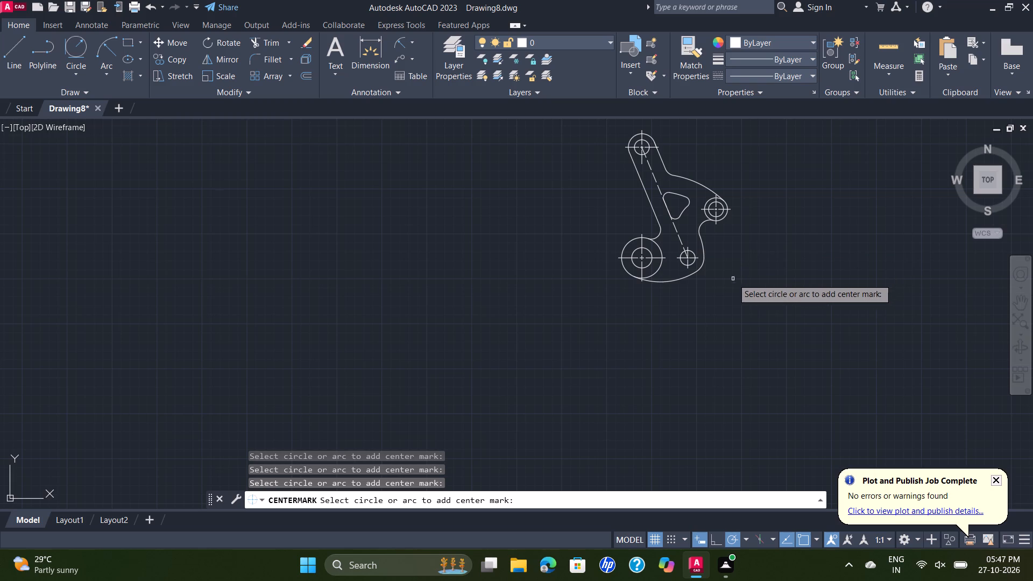
pyautogui.scroll(1, 704, 295)
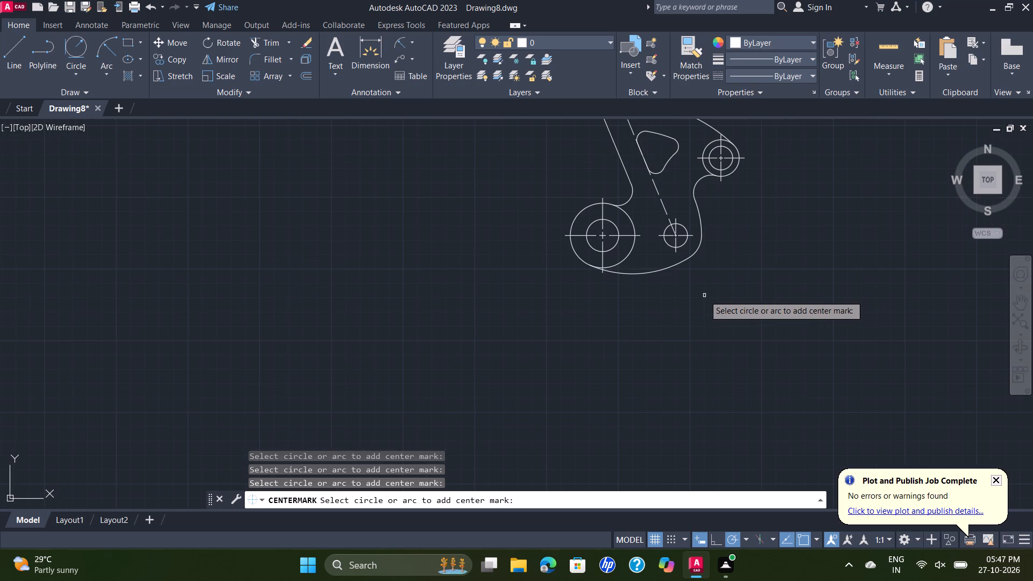
pyautogui.moveTo(704, 295); pyautogui.dragTo(730, 389, button='middle')
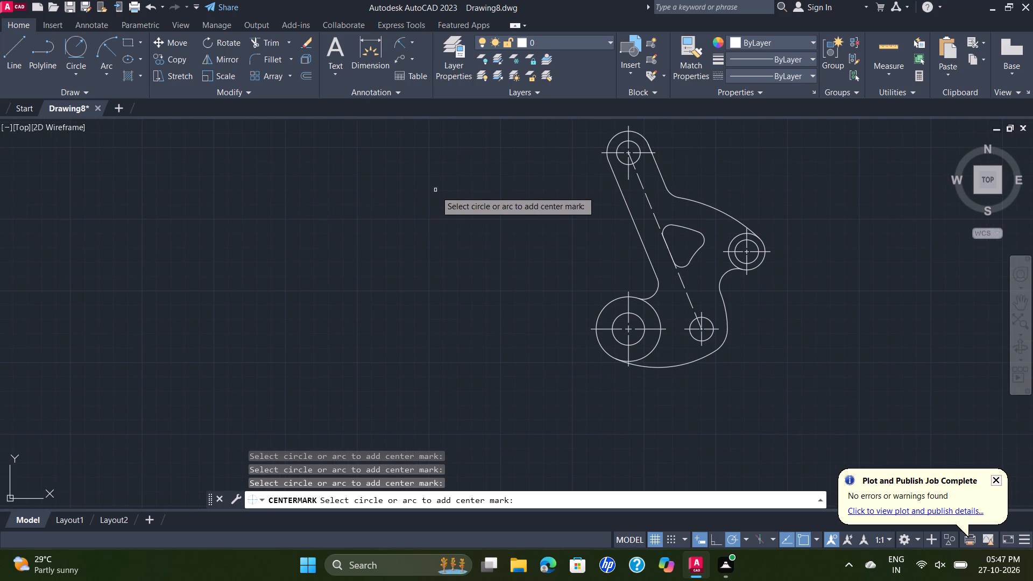
pyautogui.press('Escape')
# Create a vertical centerline between the center marks of the top hole and the large lower circle.
pyautogui.click(82, 27)
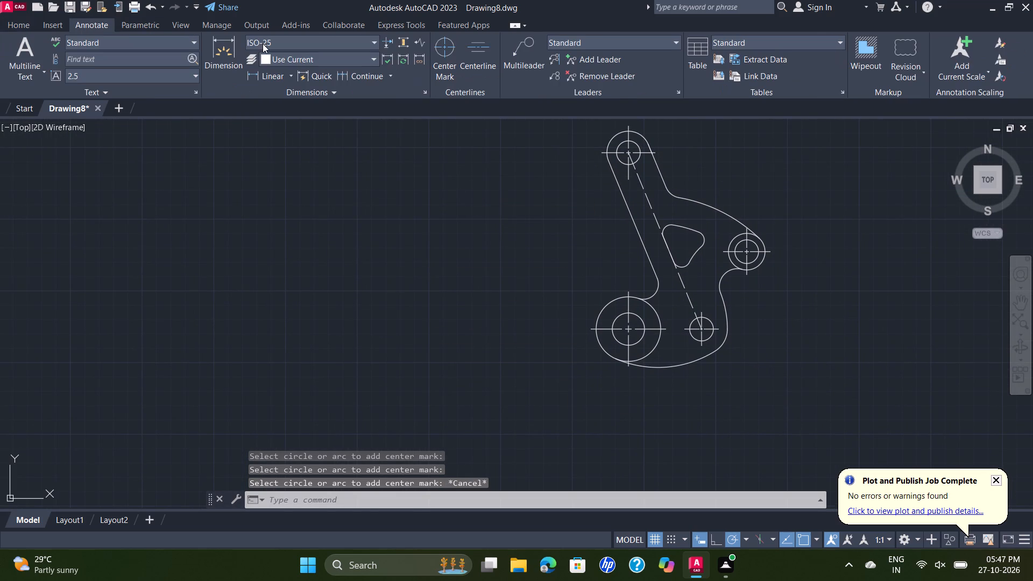
pyautogui.click(483, 45)
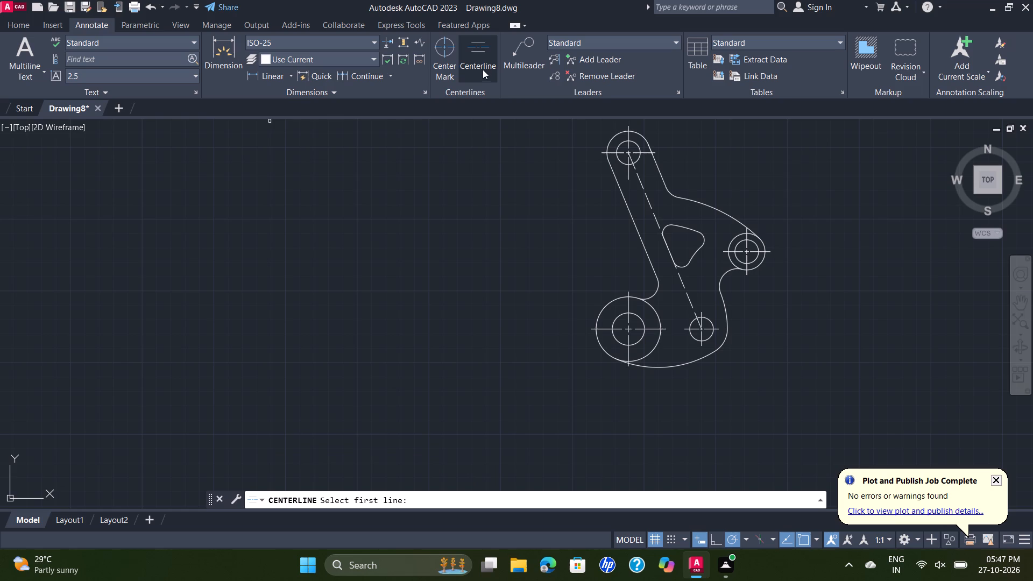
pyautogui.click(483, 70)
pyautogui.click(483, 70)
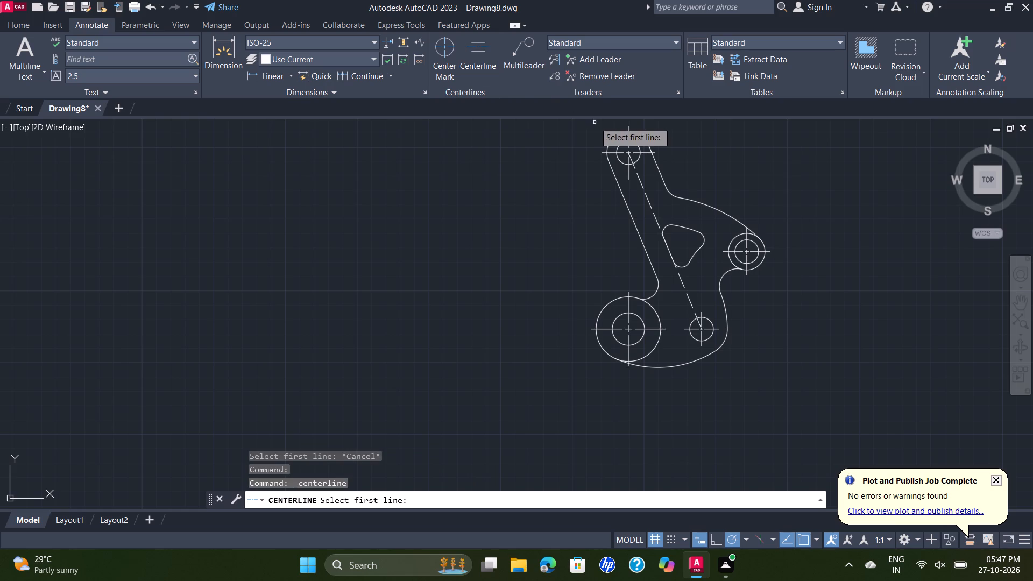
pyautogui.click(628, 168)
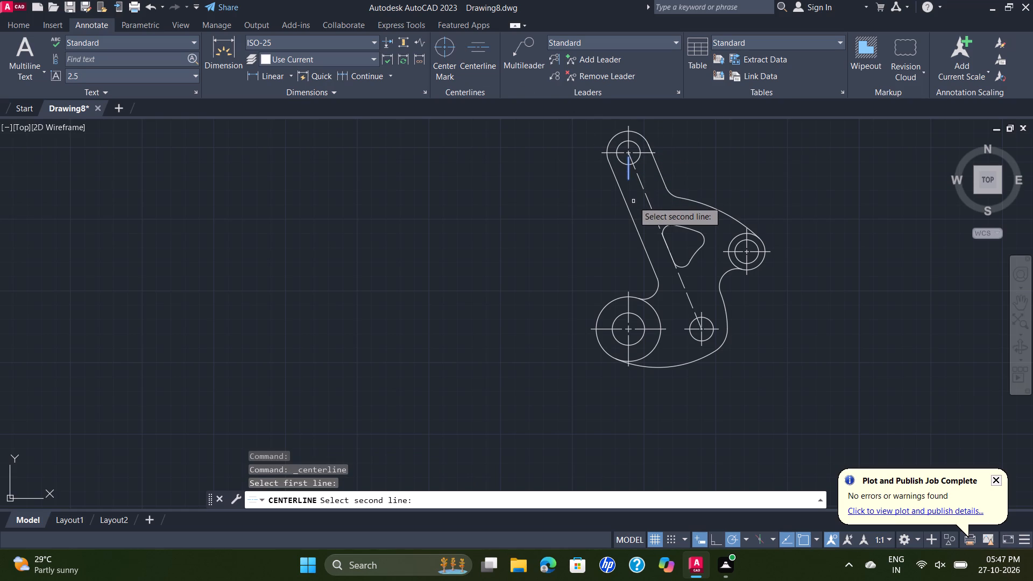
pyautogui.click(630, 306)
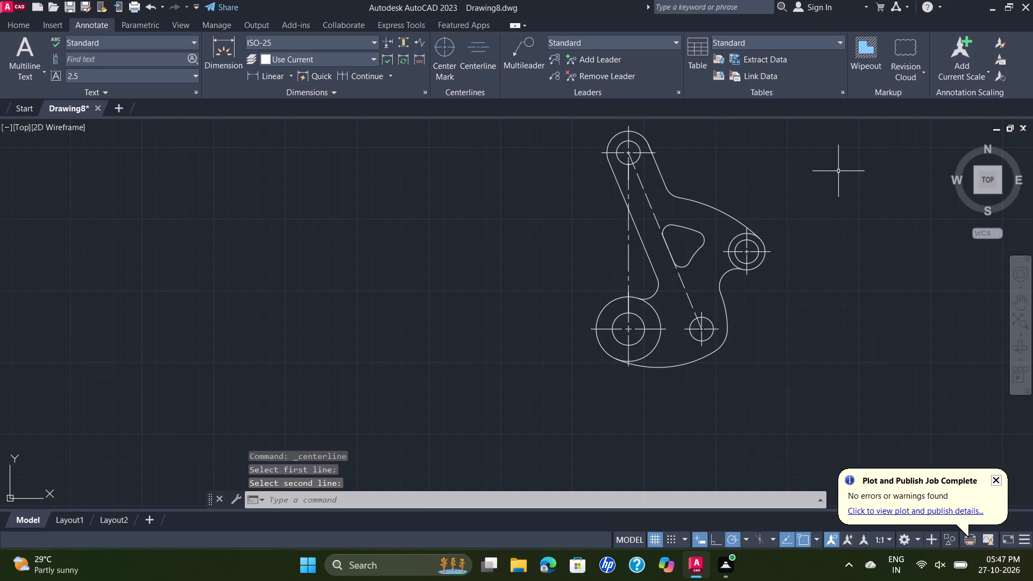
# Create a horizontal centerline between the center marks of the large lower circle and the small lower hole.
pyautogui.scroll(-1, 740, 161)
pyautogui.moveTo(739, 159); pyautogui.dragTo(701, 180, button='middle')
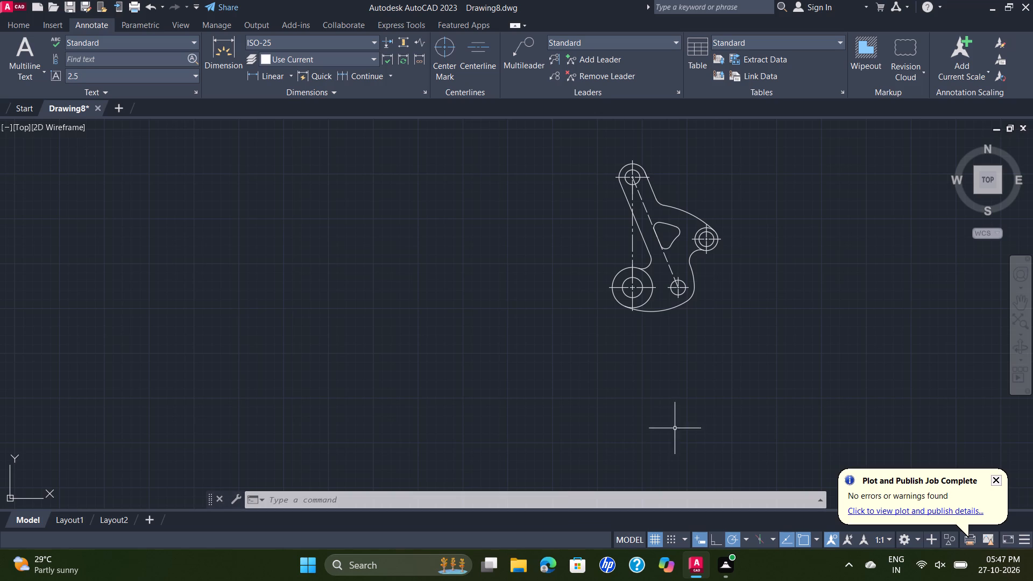
pyautogui.scroll(2, 659, 275)
pyautogui.press('space')
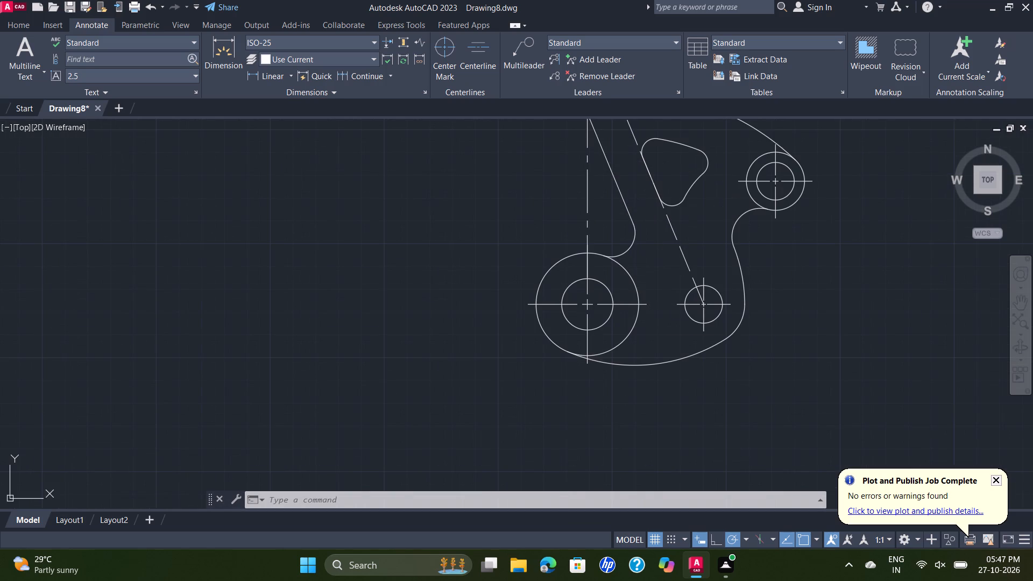
pyautogui.click(644, 303)
pyautogui.click(680, 303)
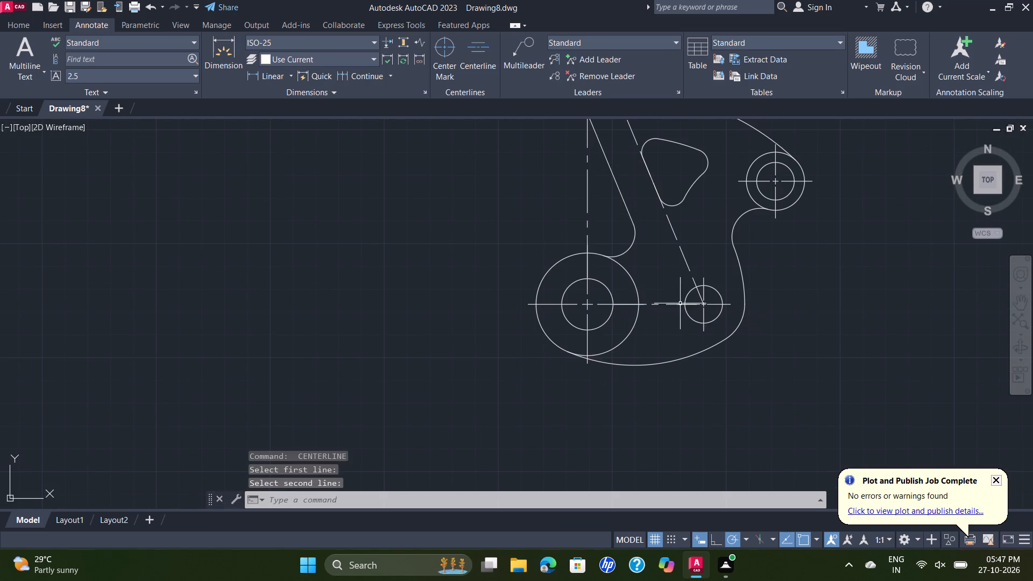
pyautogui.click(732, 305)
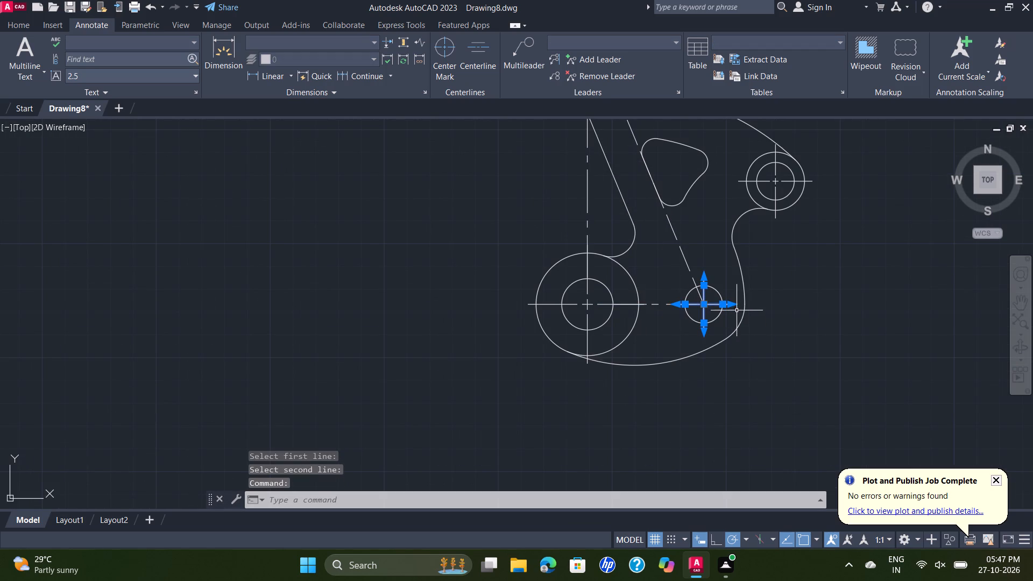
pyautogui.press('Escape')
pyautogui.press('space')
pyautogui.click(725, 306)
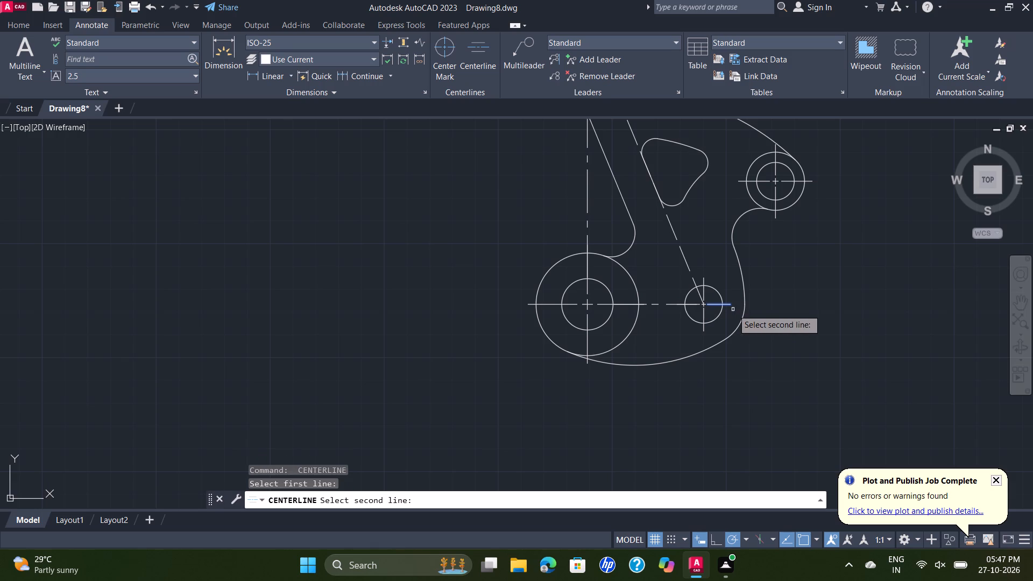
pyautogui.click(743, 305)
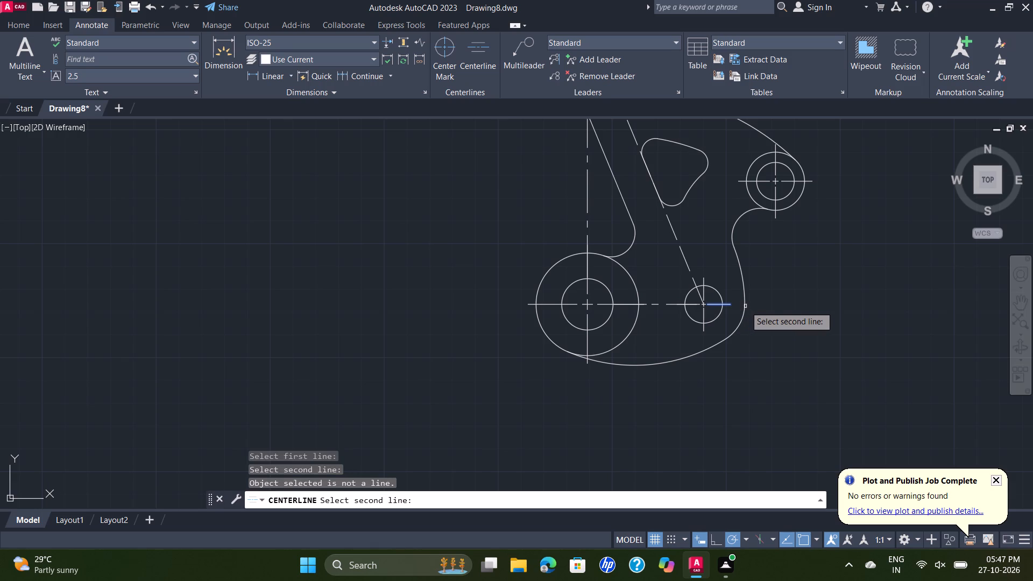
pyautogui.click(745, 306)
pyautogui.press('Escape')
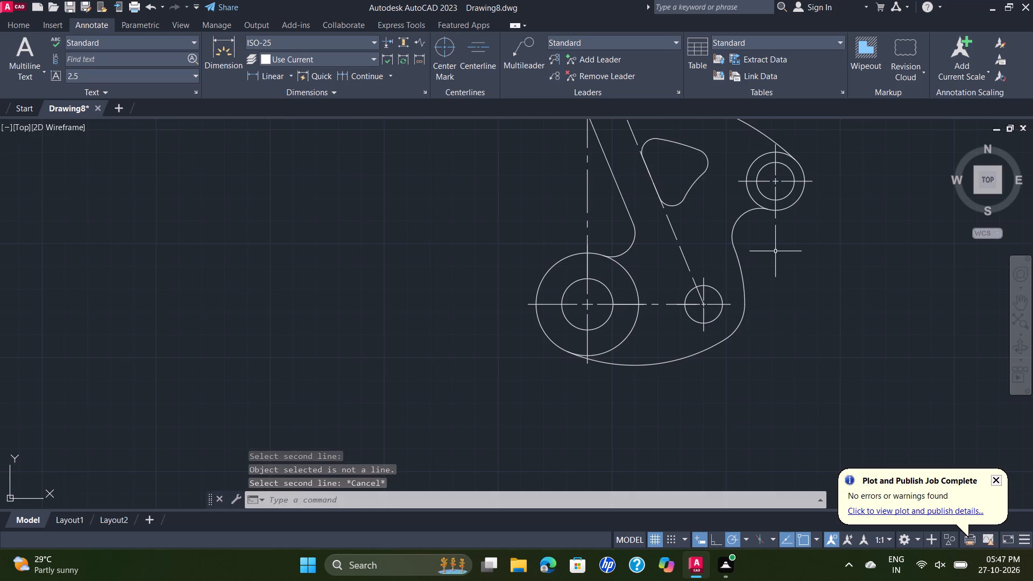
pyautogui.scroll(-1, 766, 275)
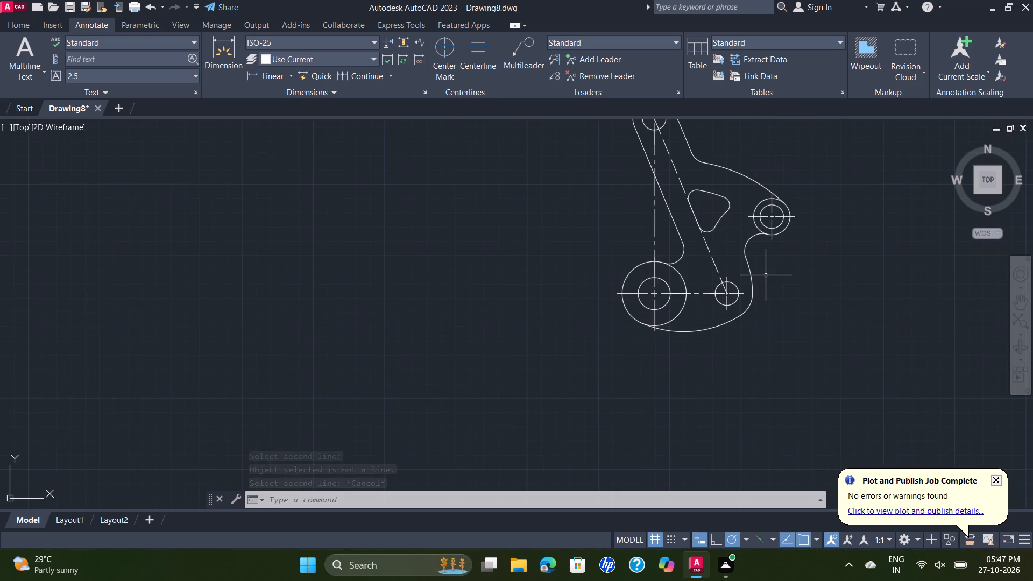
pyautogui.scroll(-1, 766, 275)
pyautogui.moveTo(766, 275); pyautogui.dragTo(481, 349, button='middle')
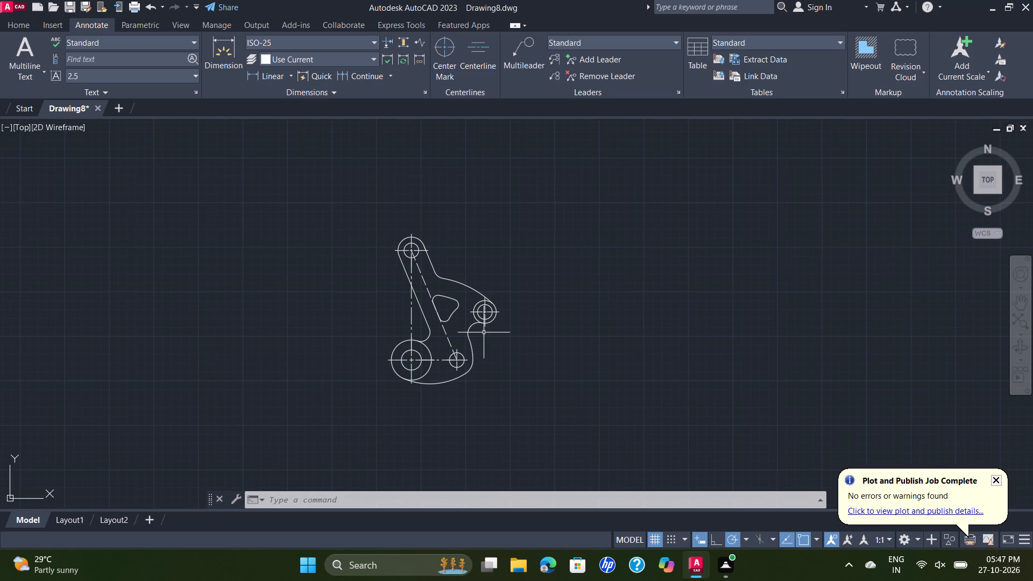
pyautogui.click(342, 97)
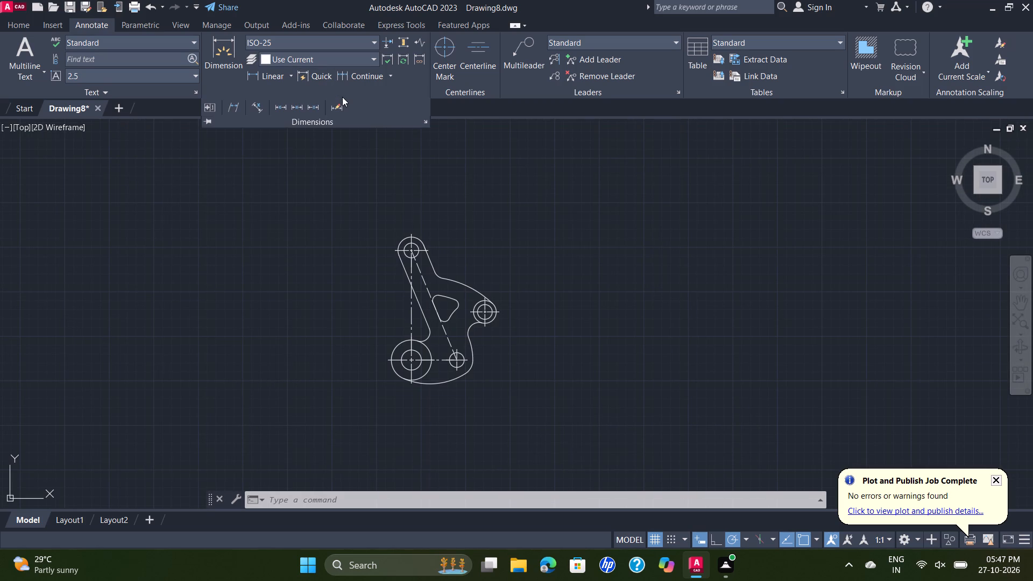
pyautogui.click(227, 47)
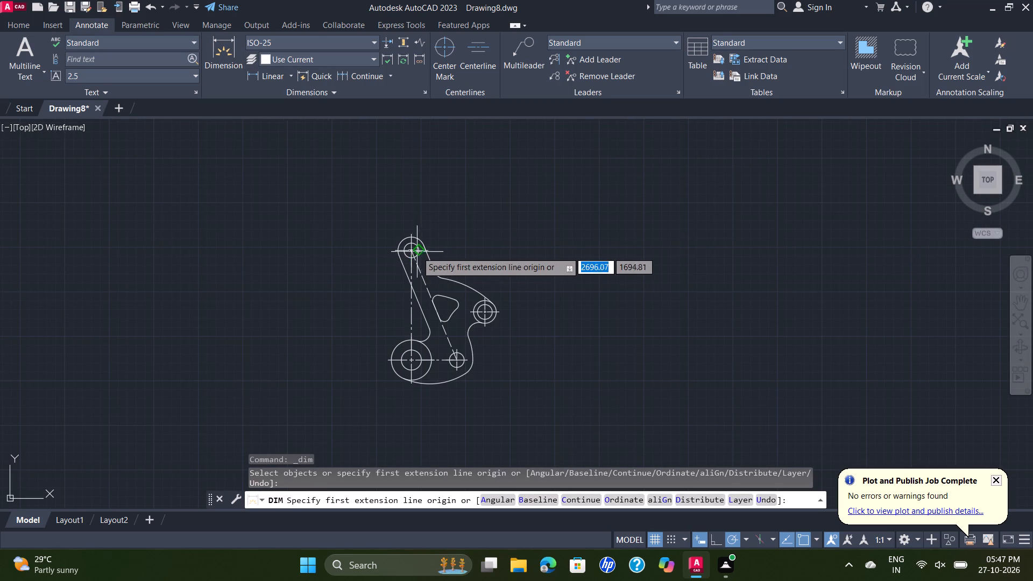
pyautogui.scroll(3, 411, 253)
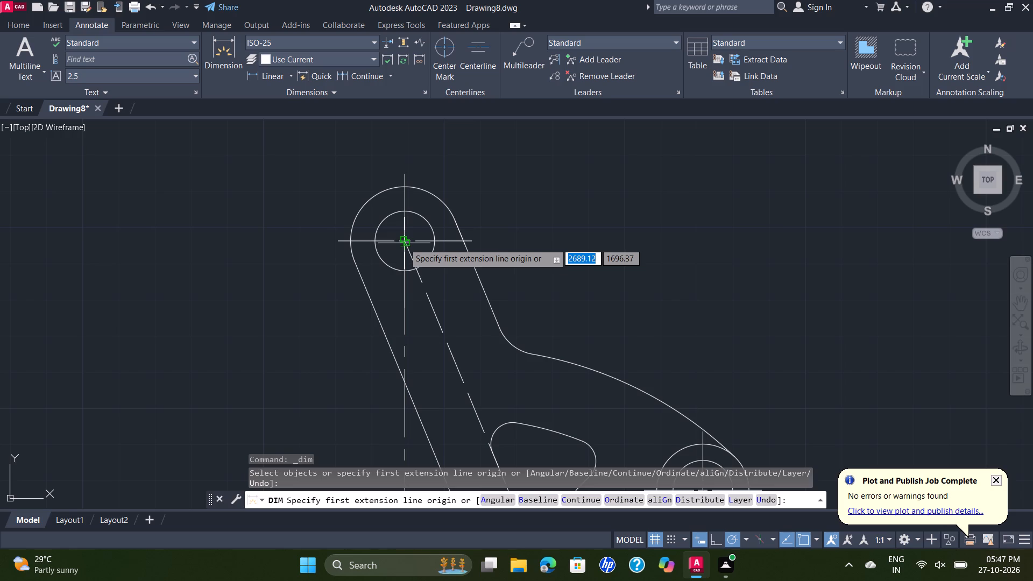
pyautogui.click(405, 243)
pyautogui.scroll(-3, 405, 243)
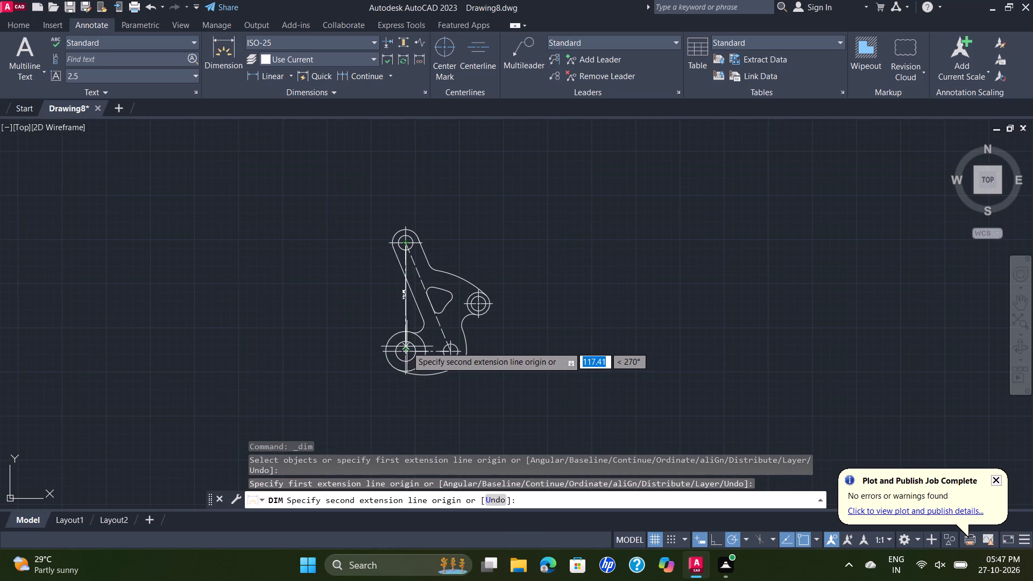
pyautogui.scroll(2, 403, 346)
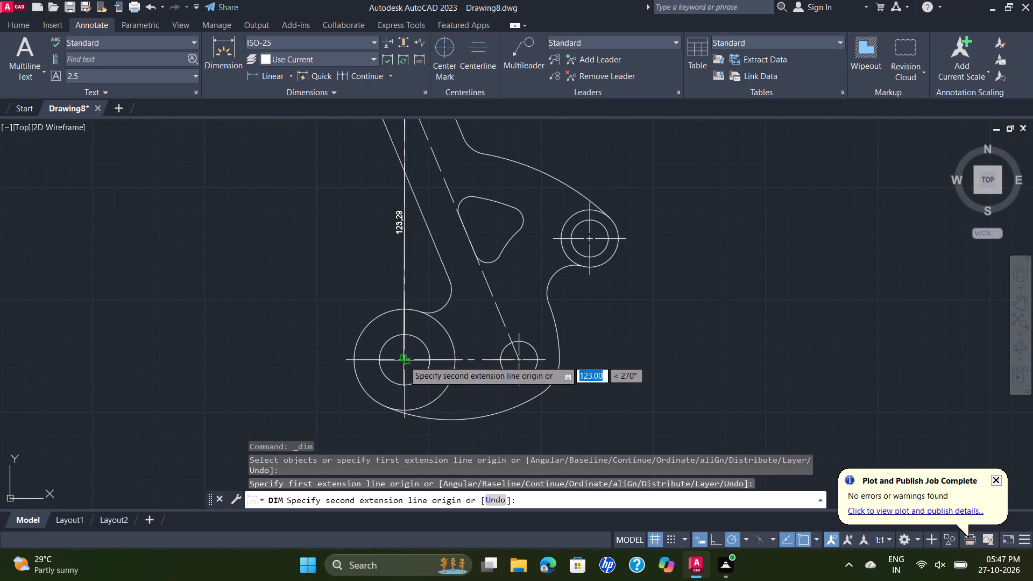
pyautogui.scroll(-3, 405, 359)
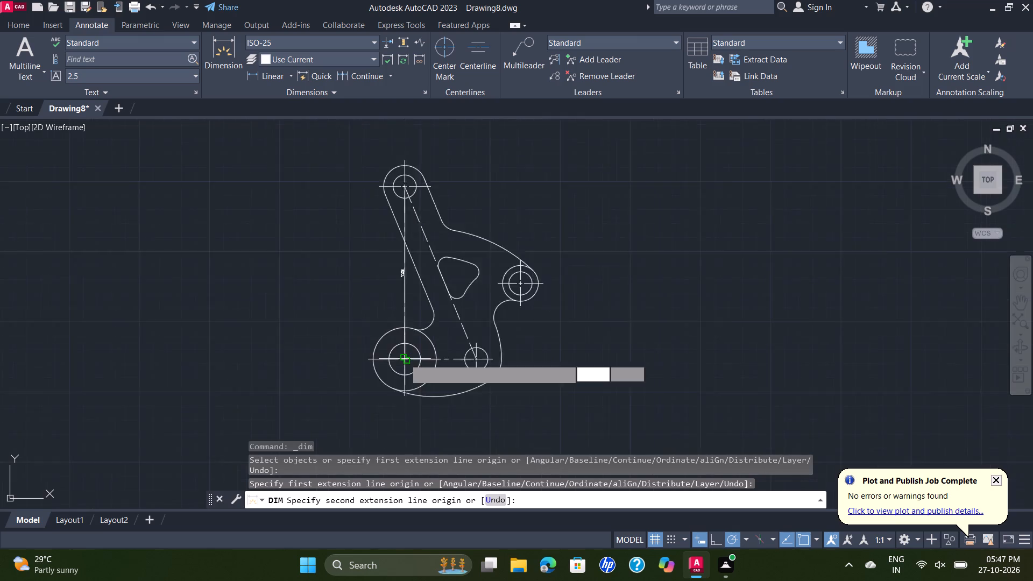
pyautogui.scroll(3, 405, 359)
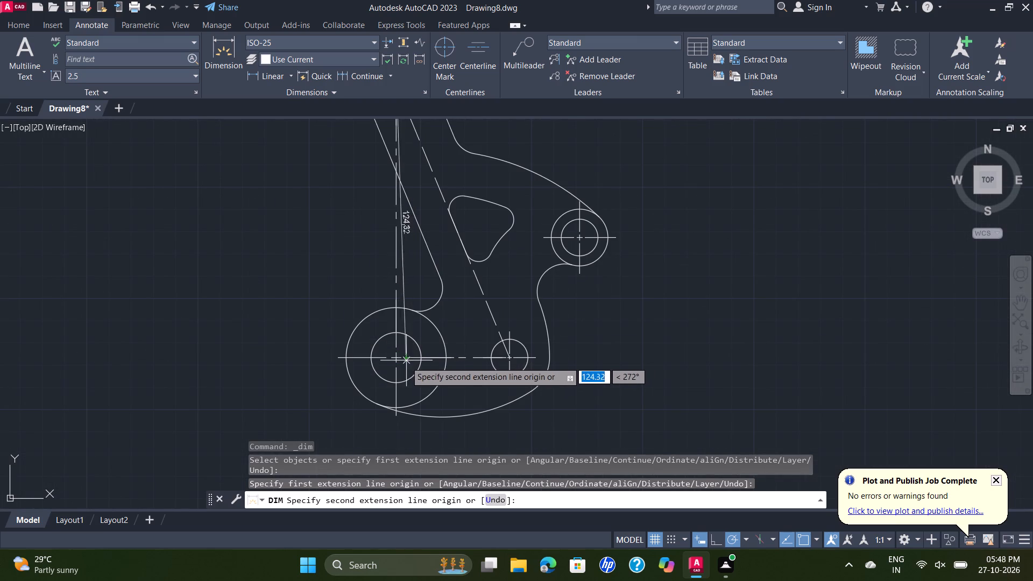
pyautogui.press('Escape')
# Add a vertical linear dimension between the centers of the top hole and the large lower circle, placed left of the lever arm.
pyautogui.scroll(-2, 409, 361)
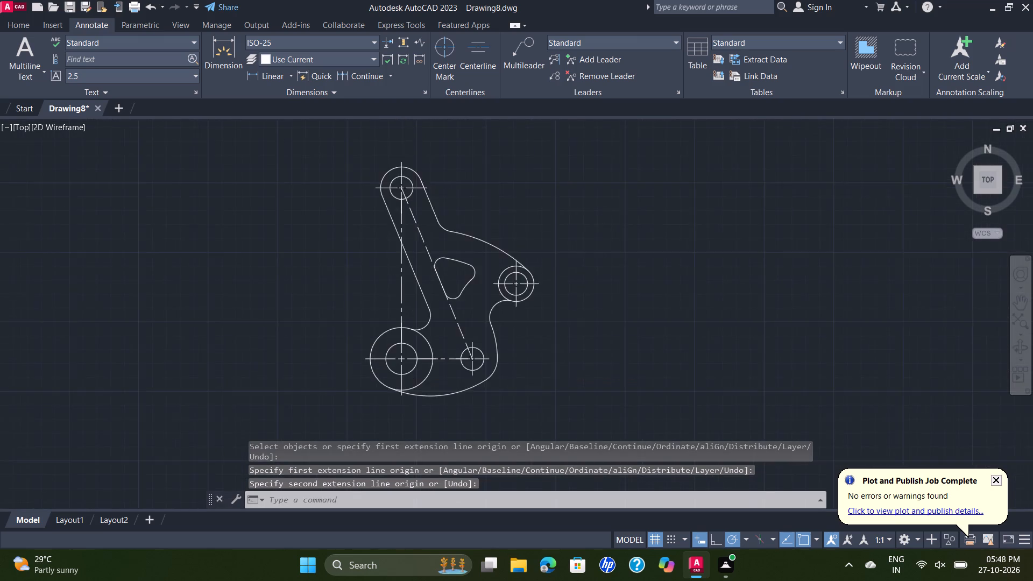
pyautogui.scroll(2, 420, 257)
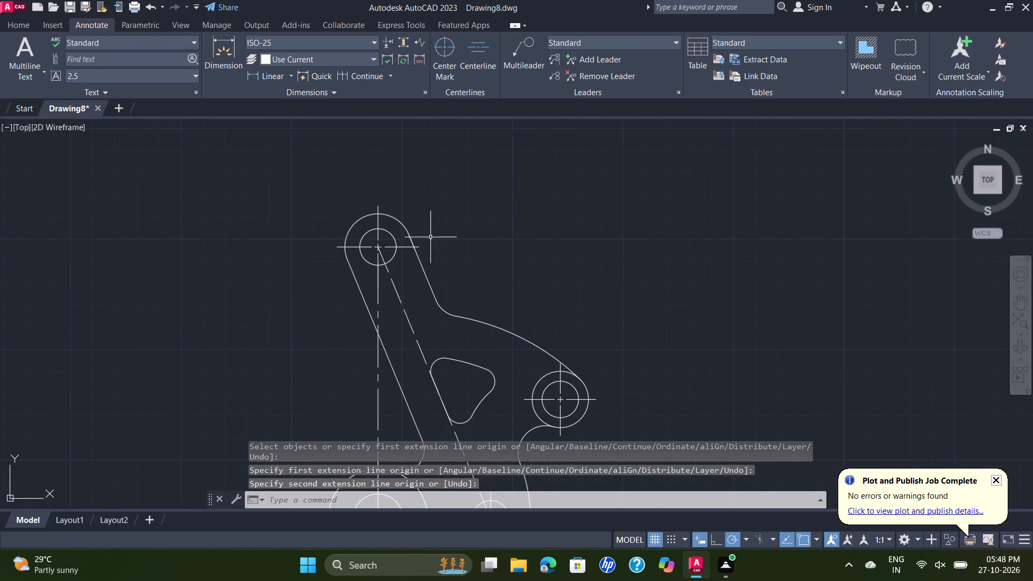
pyautogui.moveTo(437, 234); pyautogui.dragTo(521, 133, button='middle')
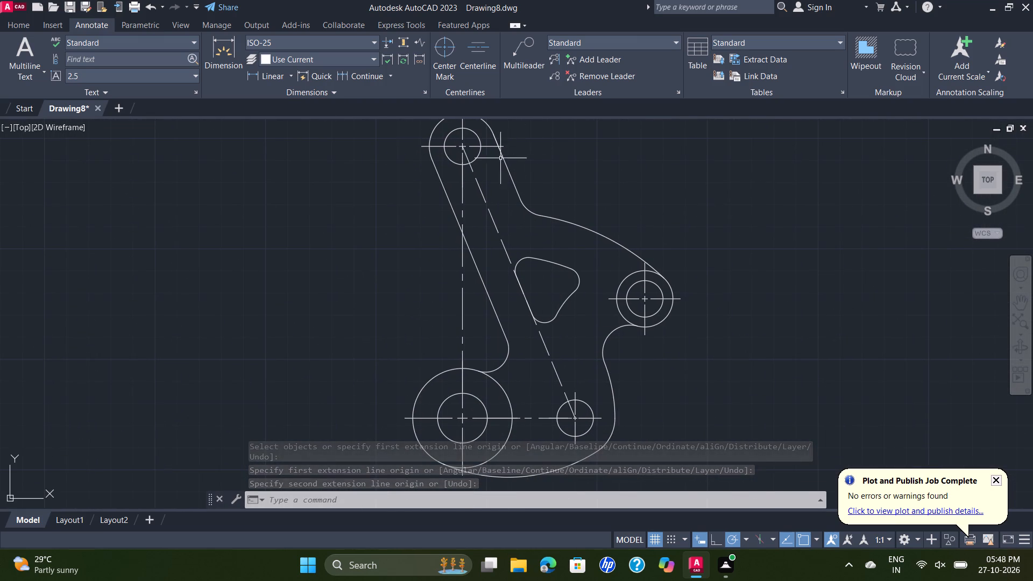
pyautogui.click(22, 28)
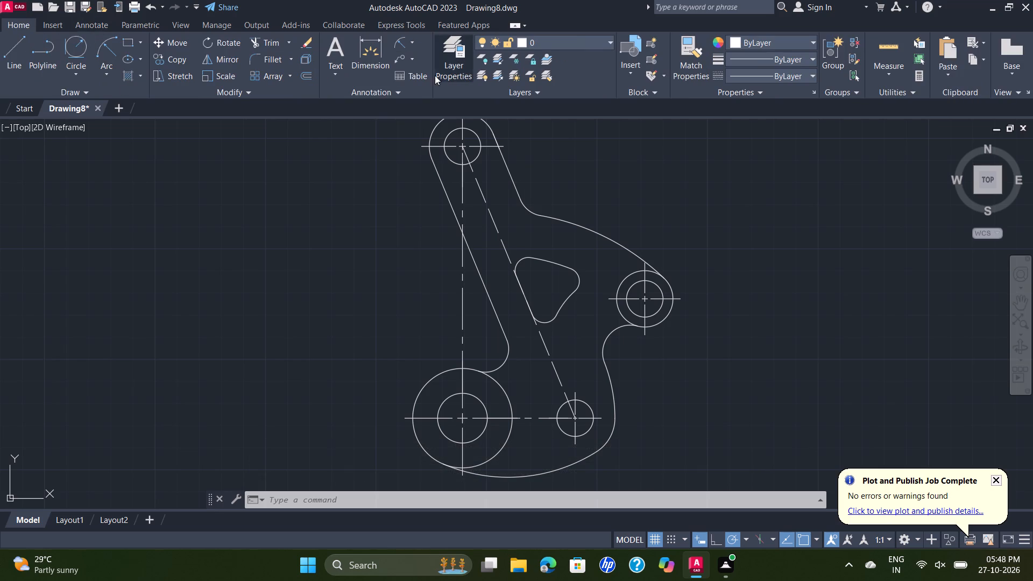
pyautogui.click(416, 43)
pyautogui.click(412, 41)
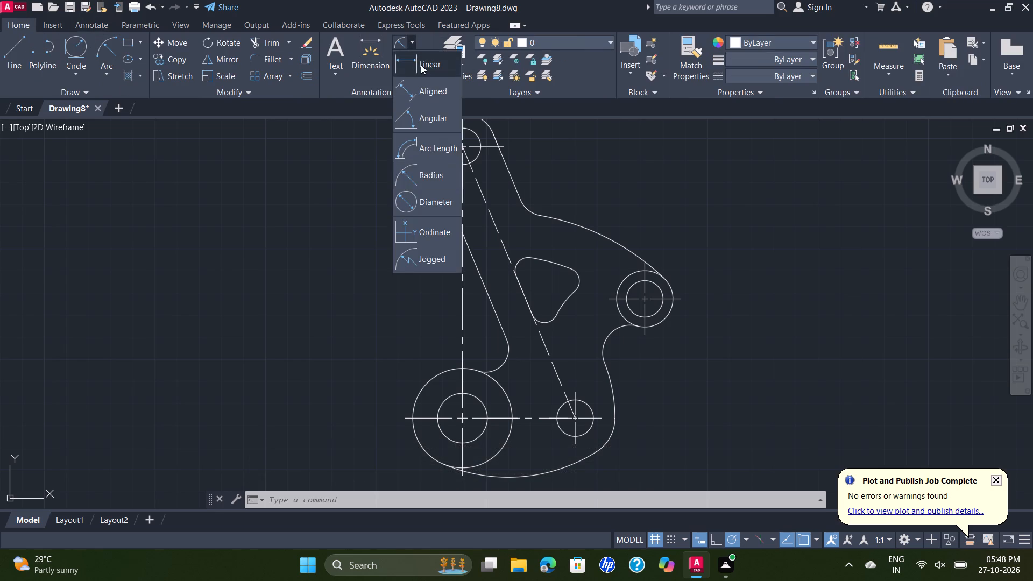
pyautogui.click(421, 65)
pyautogui.click(461, 146)
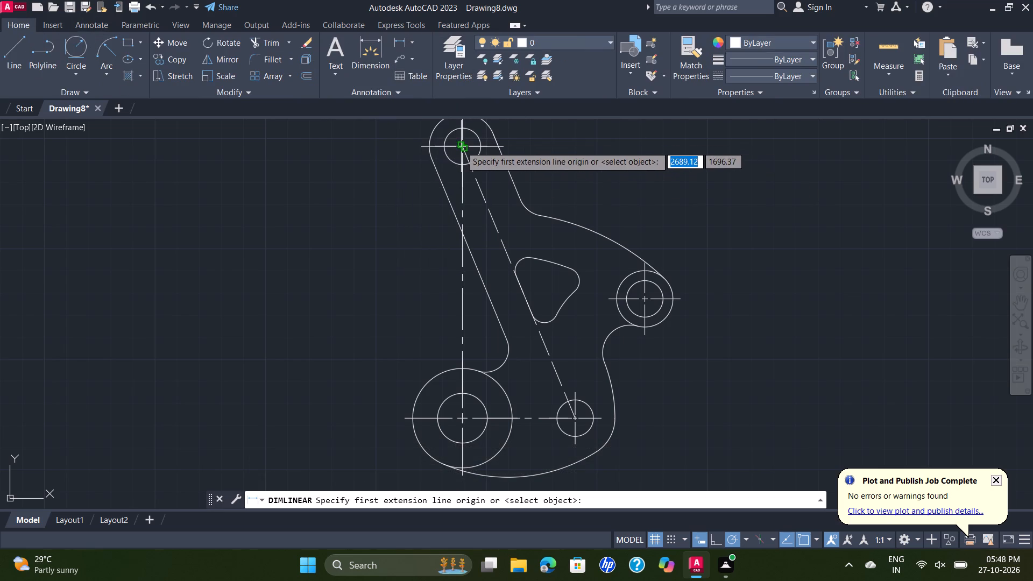
pyautogui.click(462, 418)
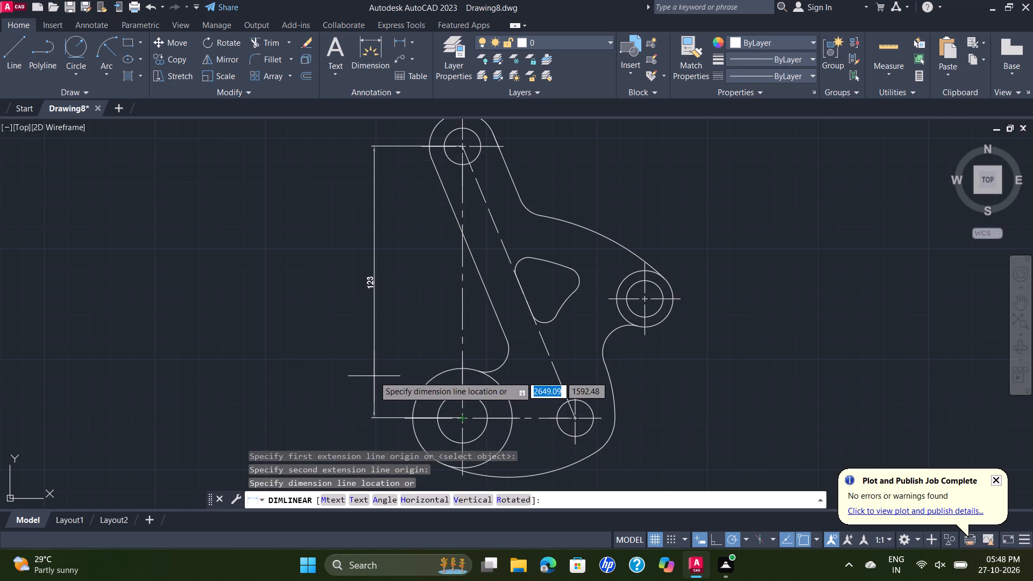
pyautogui.click(373, 376)
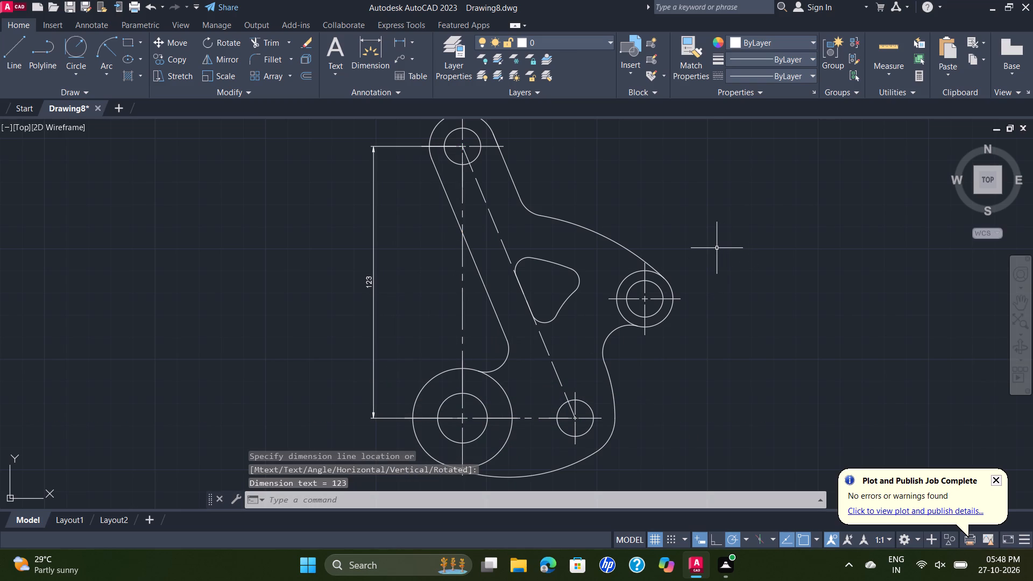
# Add a horizontal linear dimension between the centers of the large lower circle and the small lower hole, placed below the profile.
pyautogui.press('space')
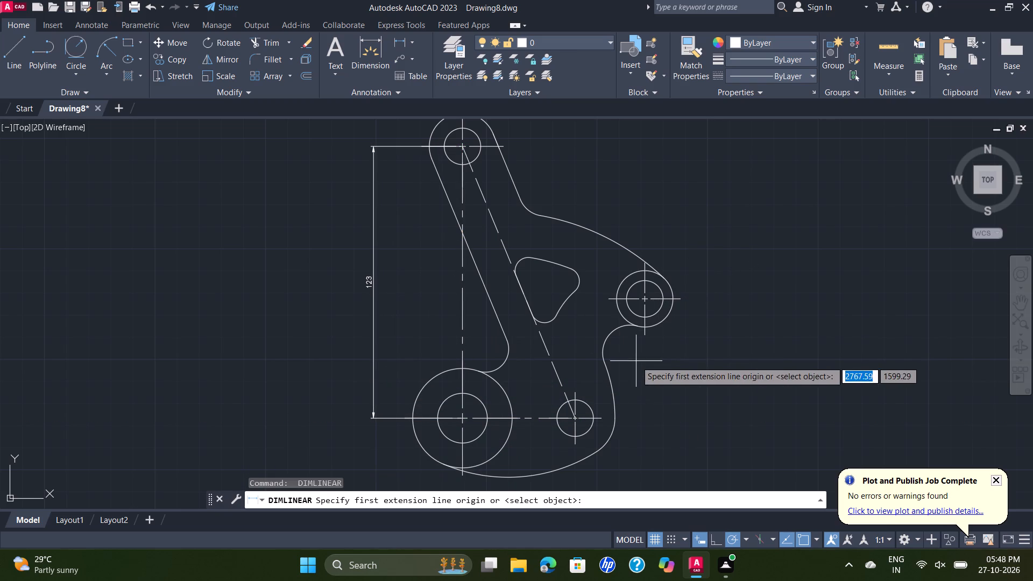
pyautogui.click(466, 419)
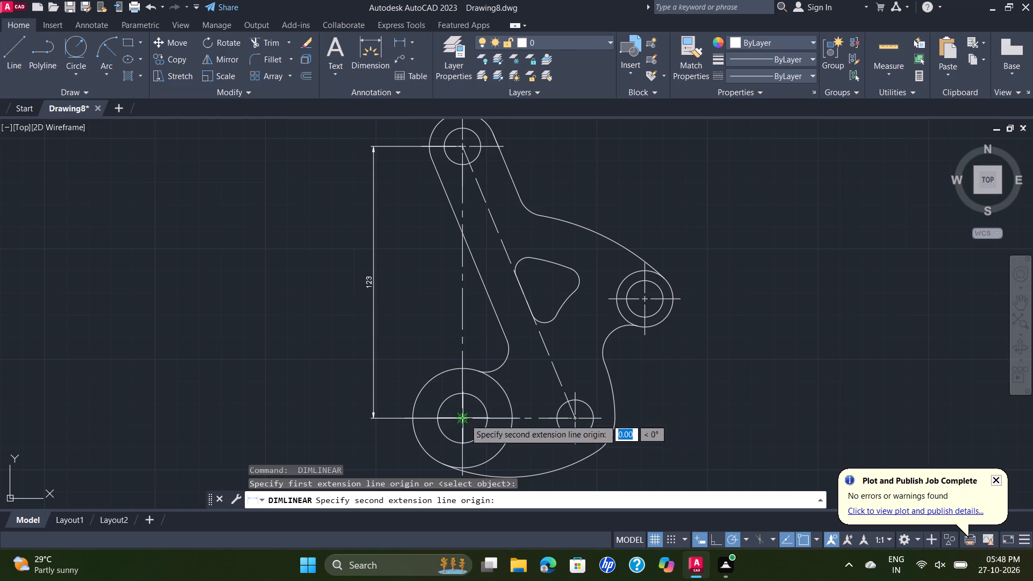
pyautogui.click(576, 417)
pyautogui.scroll(-1, 578, 438)
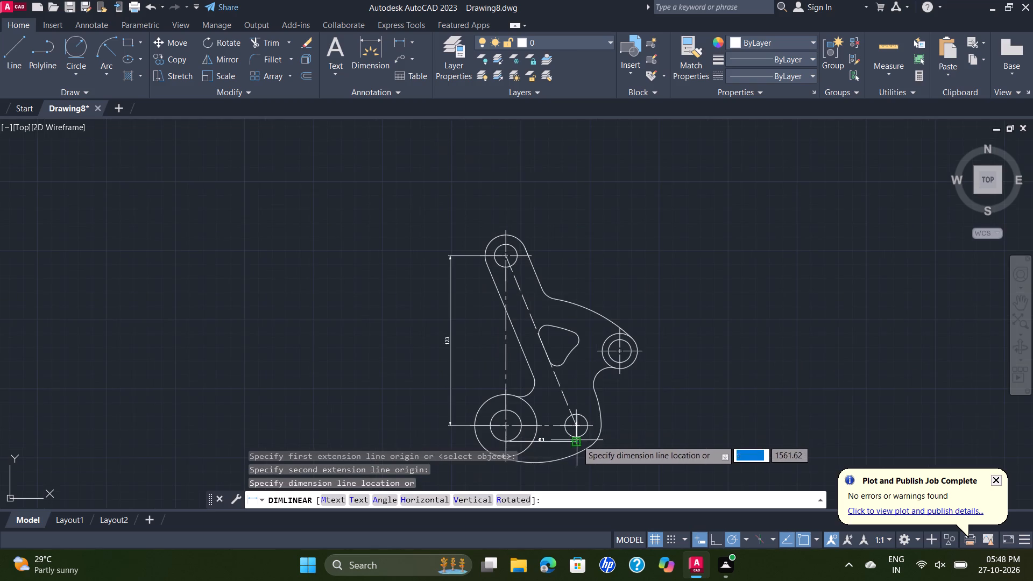
pyautogui.moveTo(583, 438); pyautogui.dragTo(586, 294, button='middle')
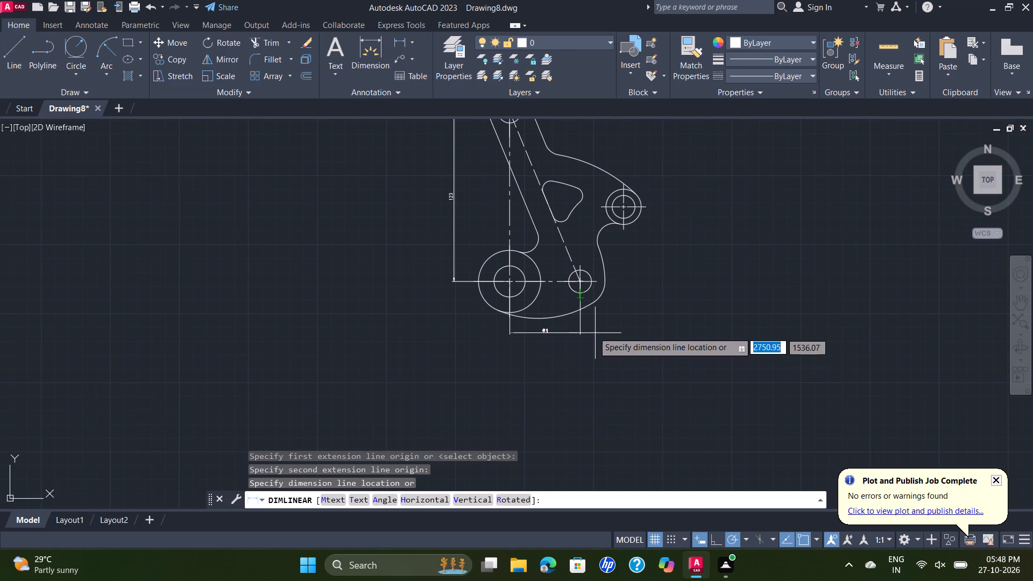
pyautogui.click(593, 329)
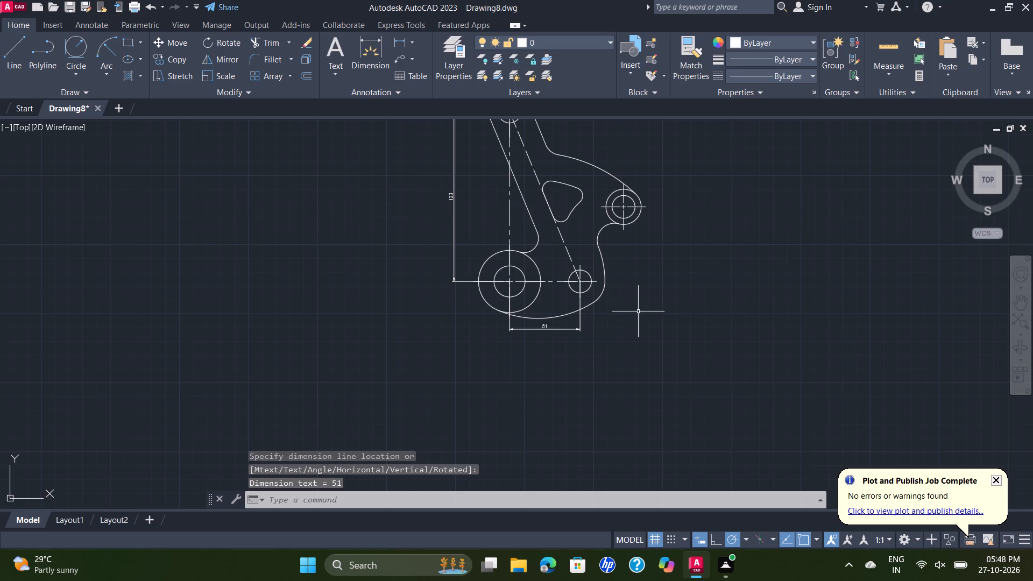
pyautogui.press('space')
pyautogui.press('Escape')
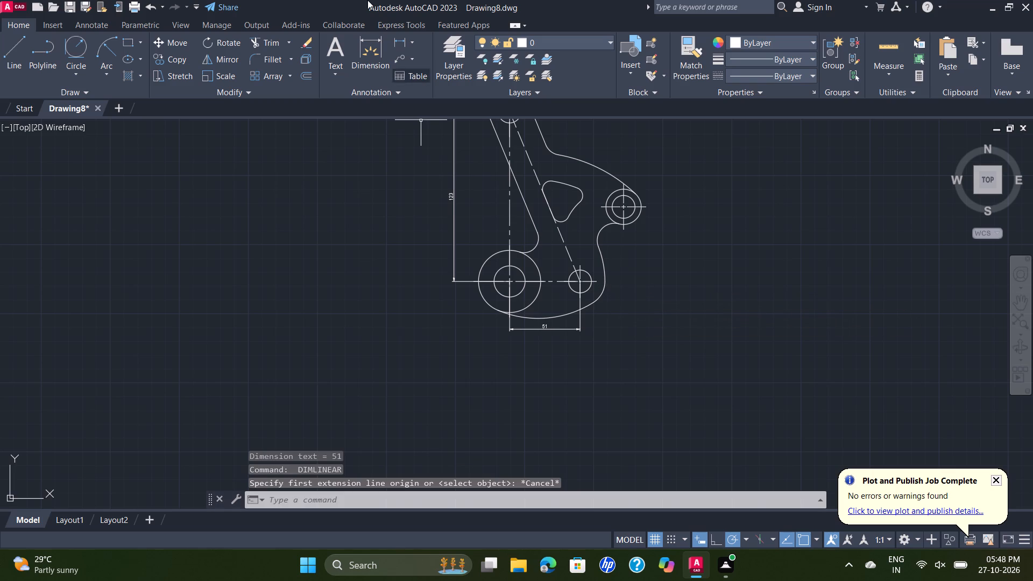
# Dimension the horizontal distance from the small lower hole's center to the side boss's center, in line with the existing horizontal dimension.
pyautogui.click(364, 44)
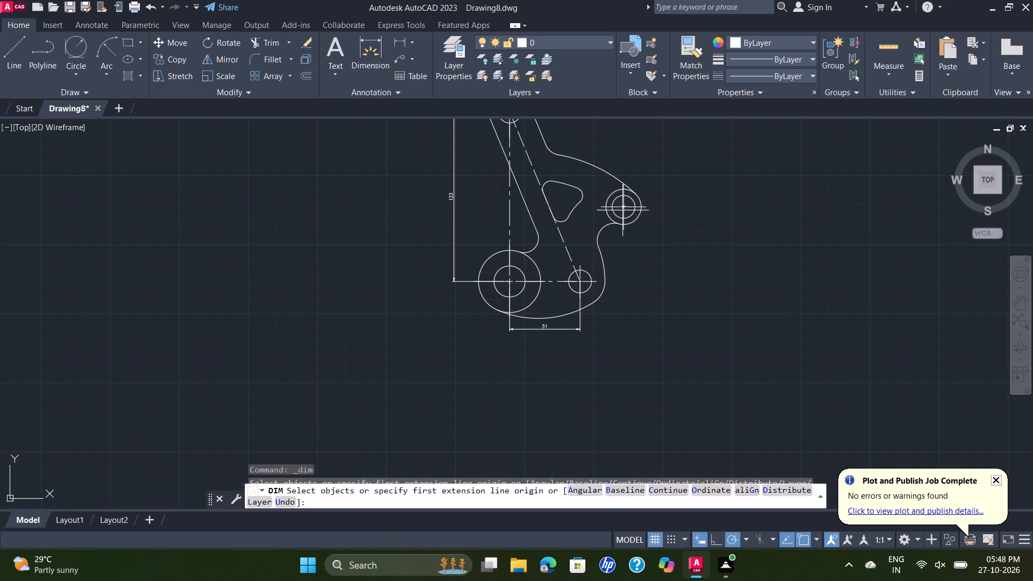
pyautogui.click(623, 207)
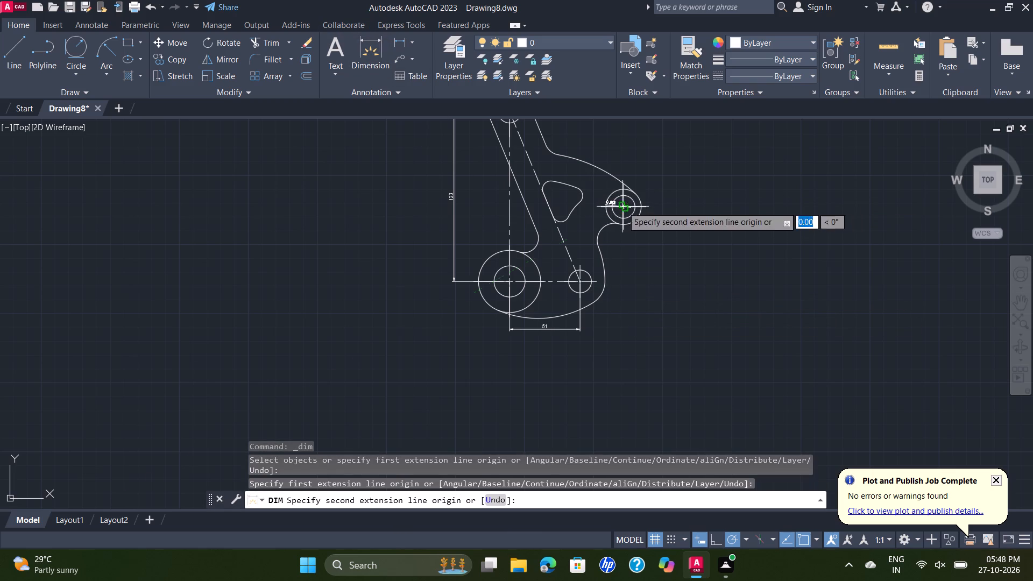
pyautogui.click(578, 285)
pyautogui.scroll(3, 607, 339)
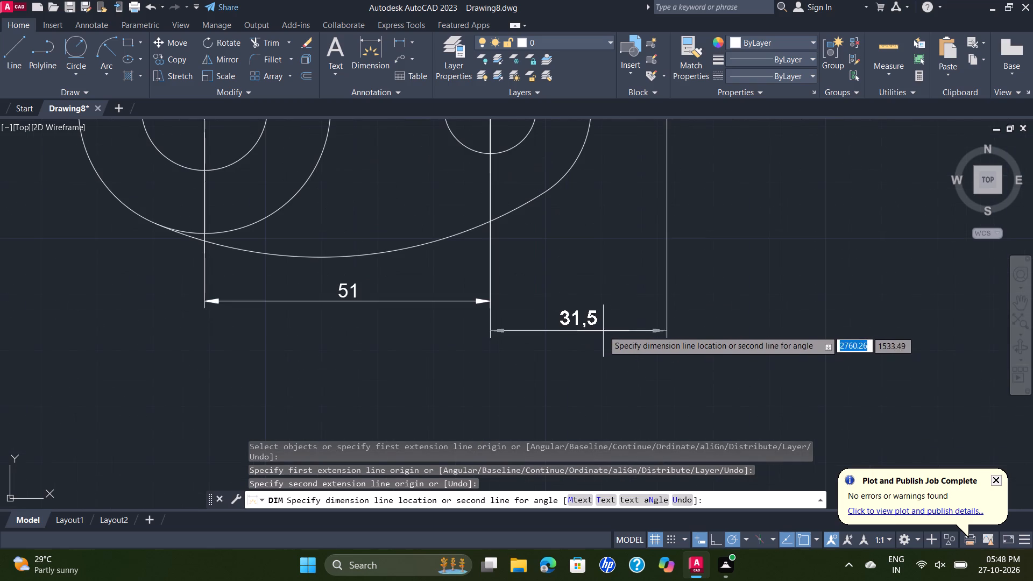
pyautogui.click(593, 303)
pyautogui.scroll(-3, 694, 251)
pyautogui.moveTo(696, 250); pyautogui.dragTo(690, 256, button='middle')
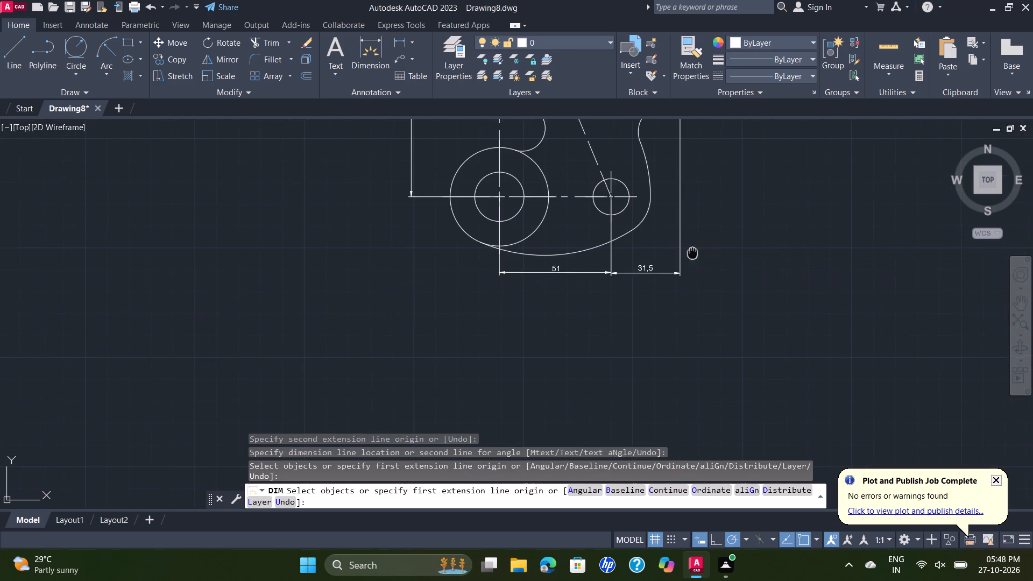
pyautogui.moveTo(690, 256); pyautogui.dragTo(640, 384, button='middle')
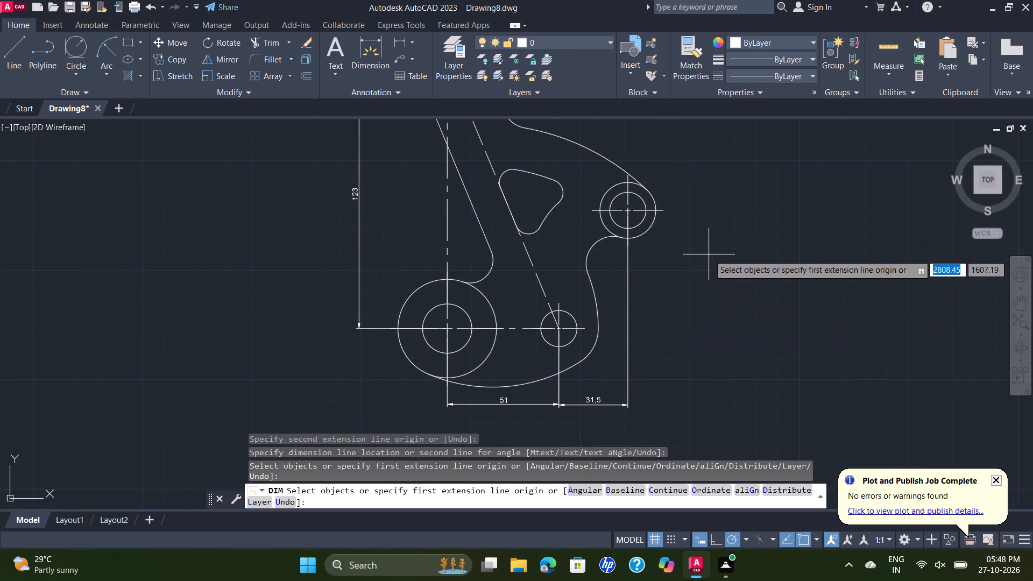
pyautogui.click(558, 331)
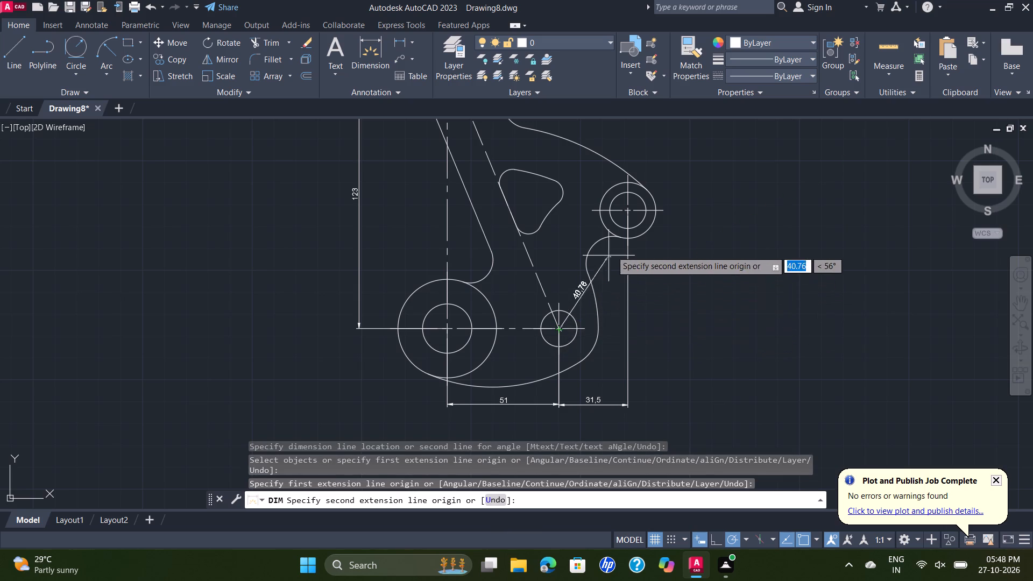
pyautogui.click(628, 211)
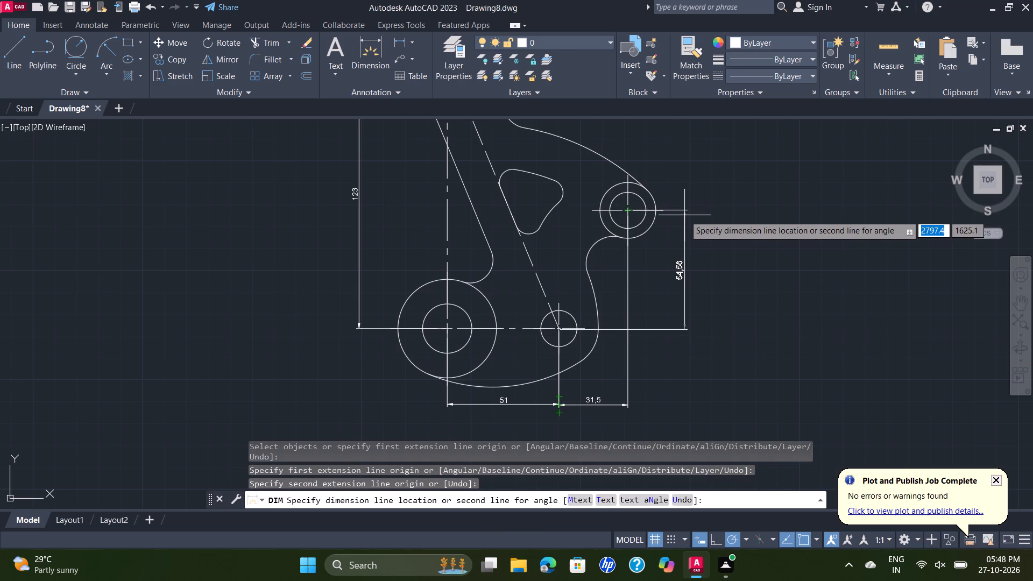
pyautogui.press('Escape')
# Dimension the vertical distance between the centers of the small lower hole and the side boss, placed right of the profile.
pyautogui.press('space')
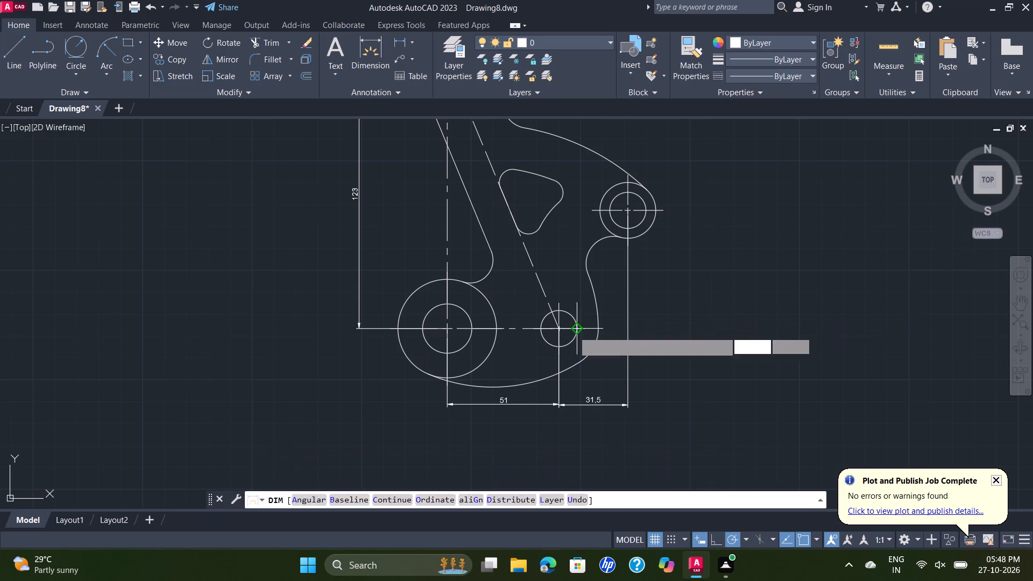
pyautogui.scroll(2, 560, 330)
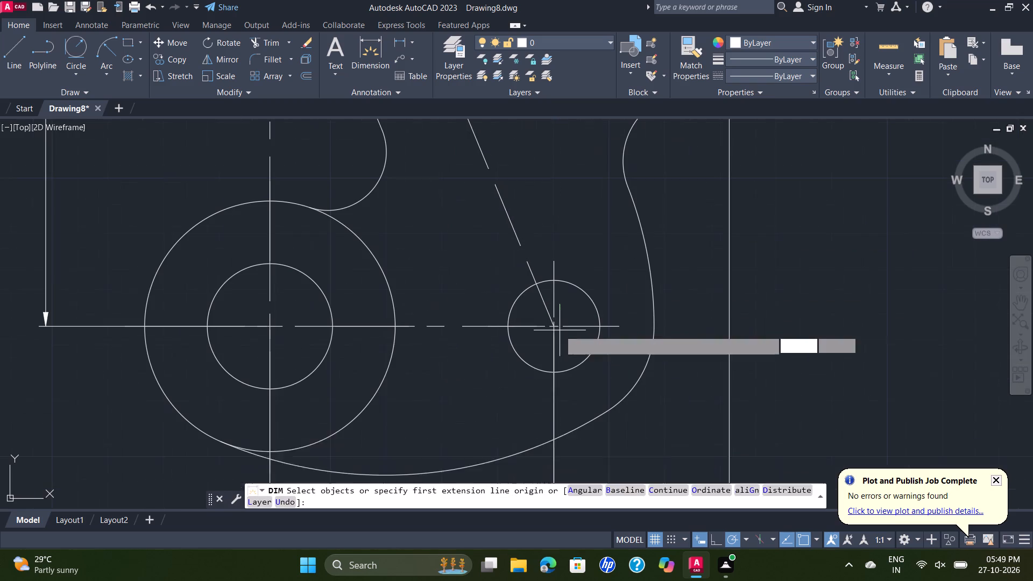
pyautogui.click(555, 326)
pyautogui.scroll(-2, 567, 327)
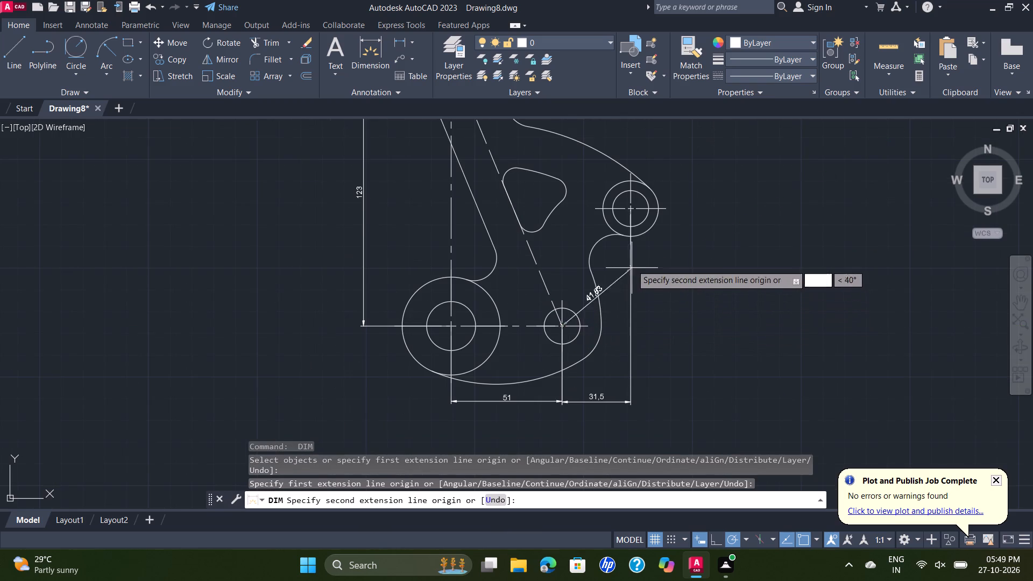
pyautogui.click(633, 208)
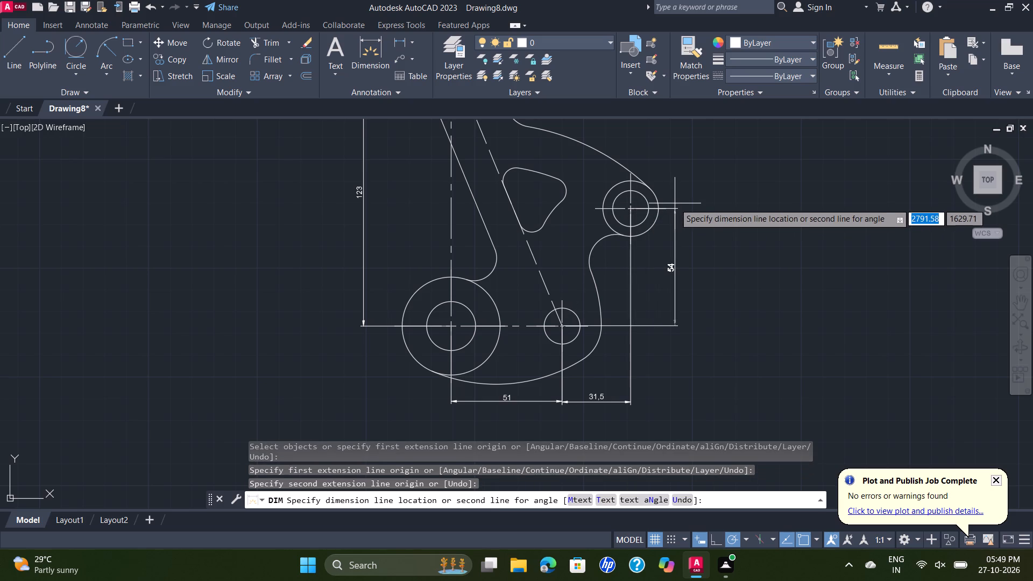
pyautogui.click(698, 212)
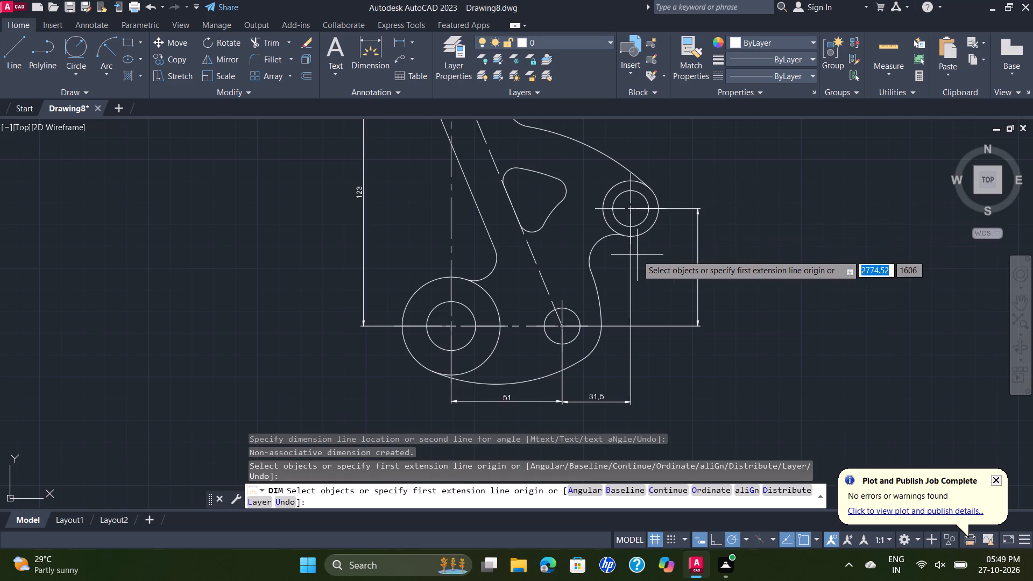
# Add diameter dimensions to the large lower circle and its concentric inner hole, with both texts placed below left of them.
pyautogui.press('Escape')
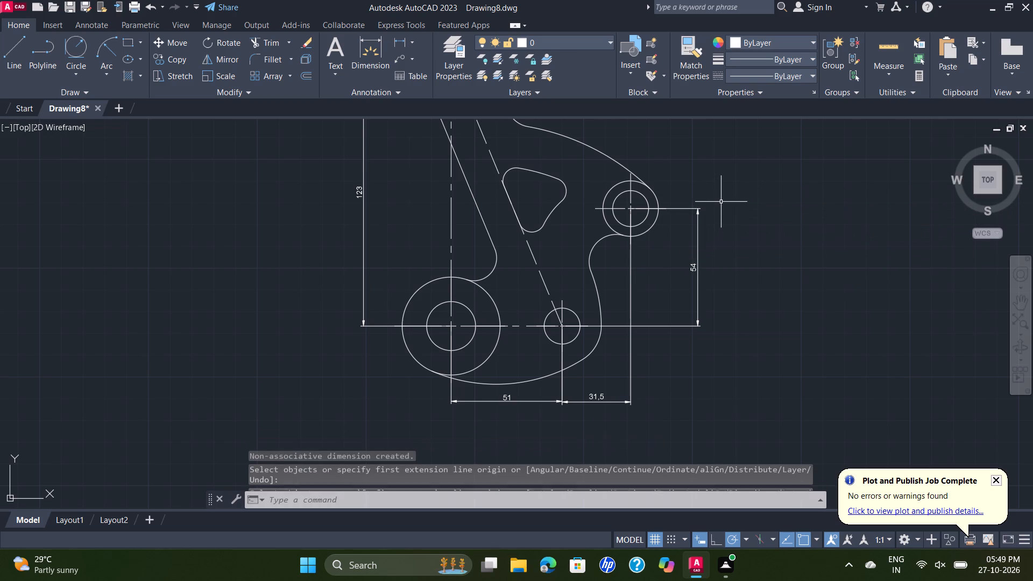
pyautogui.moveTo(721, 202); pyautogui.dragTo(739, 223, button='middle')
pyautogui.scroll(-1, 737, 216)
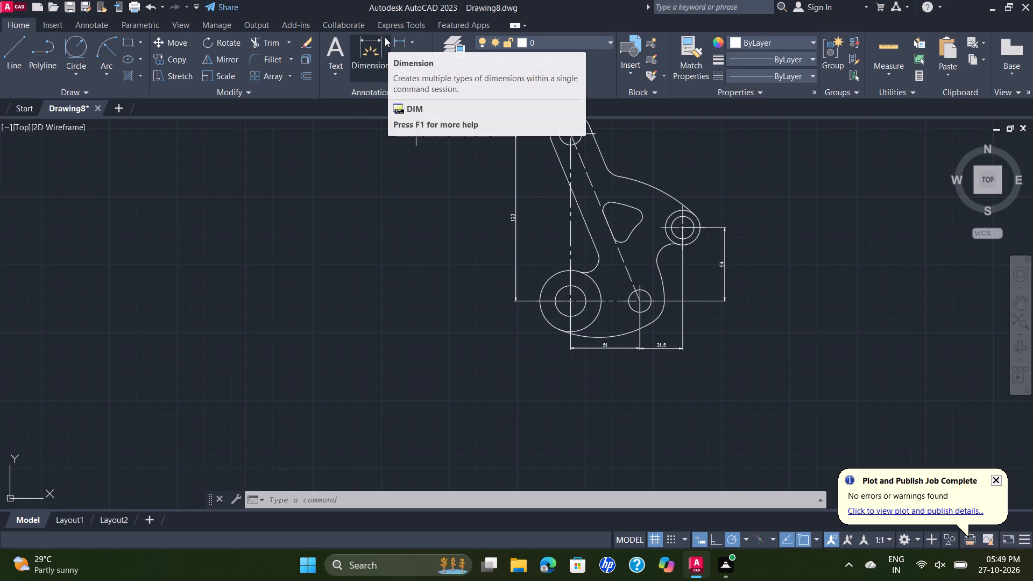
pyautogui.click(358, 64)
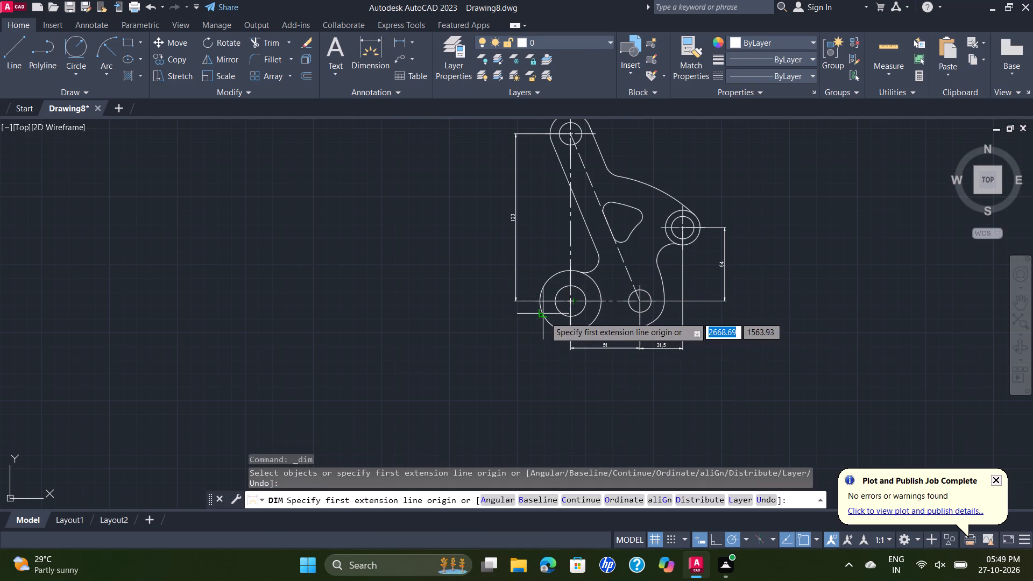
pyautogui.click(414, 45)
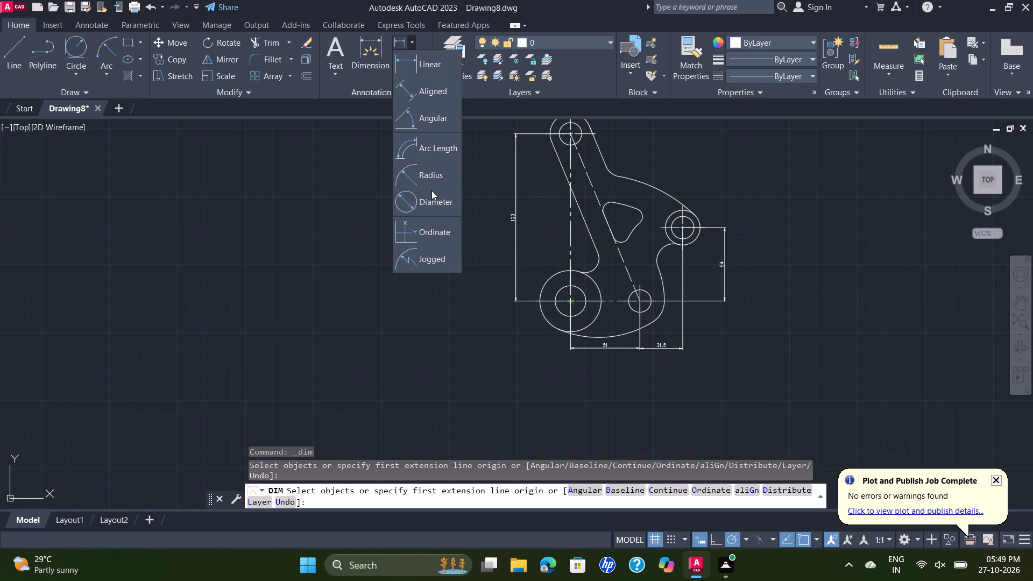
pyautogui.click(431, 197)
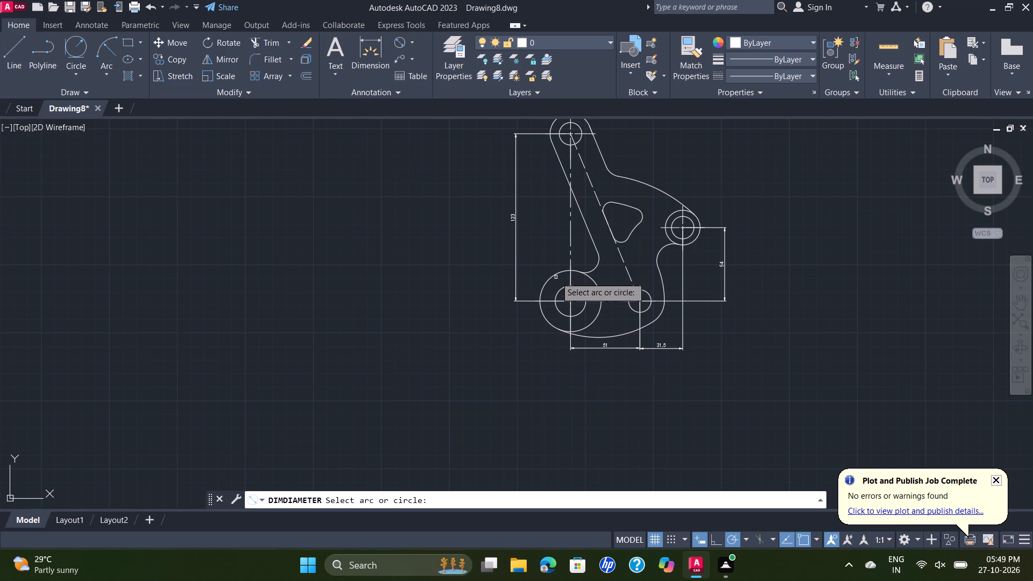
pyautogui.click(555, 273)
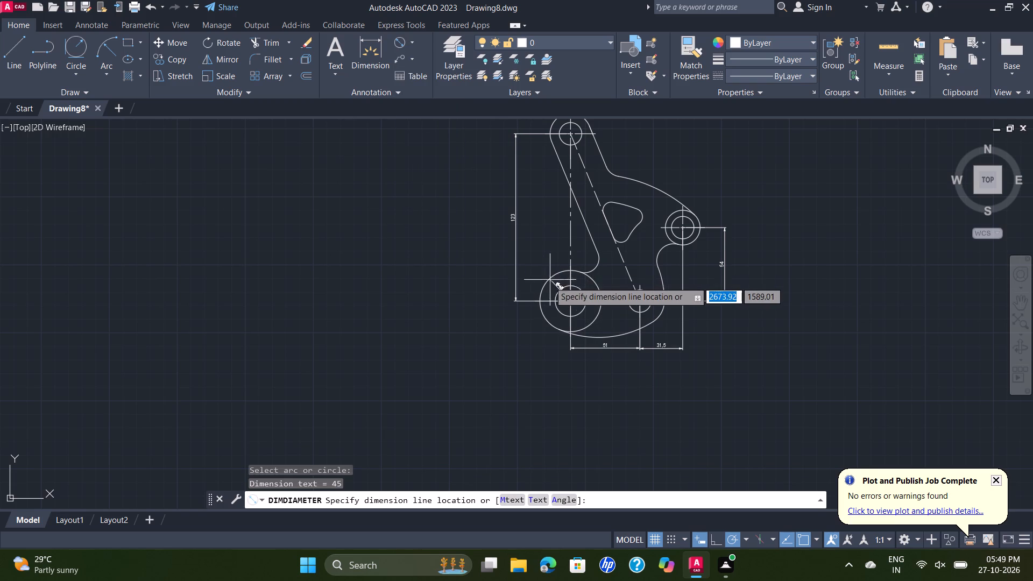
pyautogui.scroll(2, 531, 341)
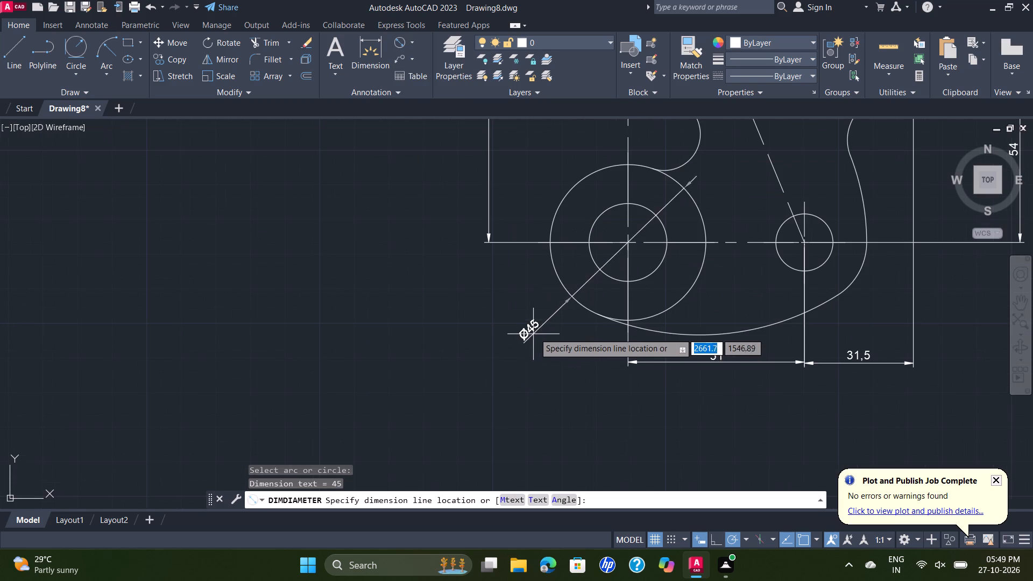
pyautogui.click(519, 309)
pyautogui.press('space')
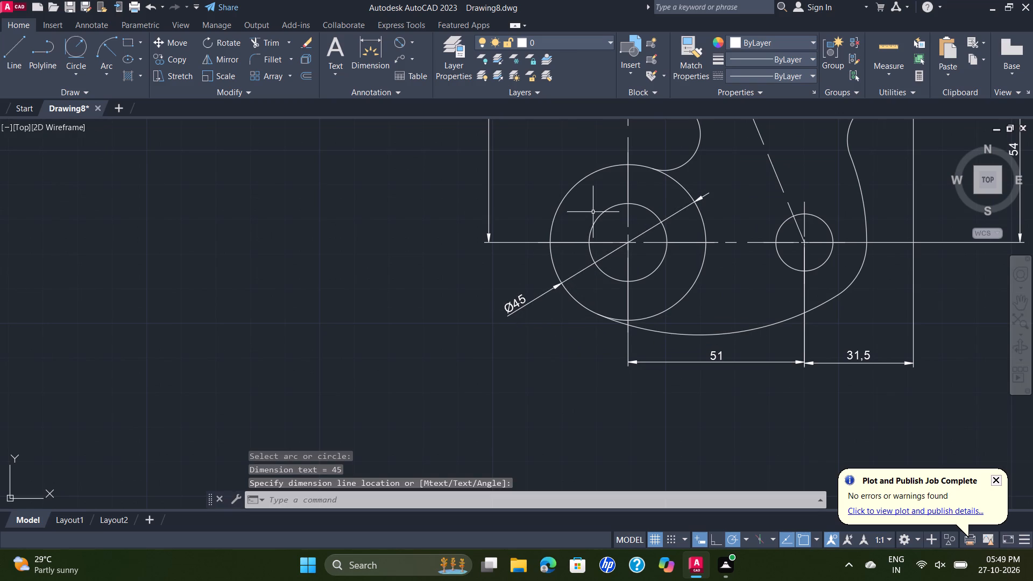
pyautogui.click(602, 214)
pyautogui.click(589, 332)
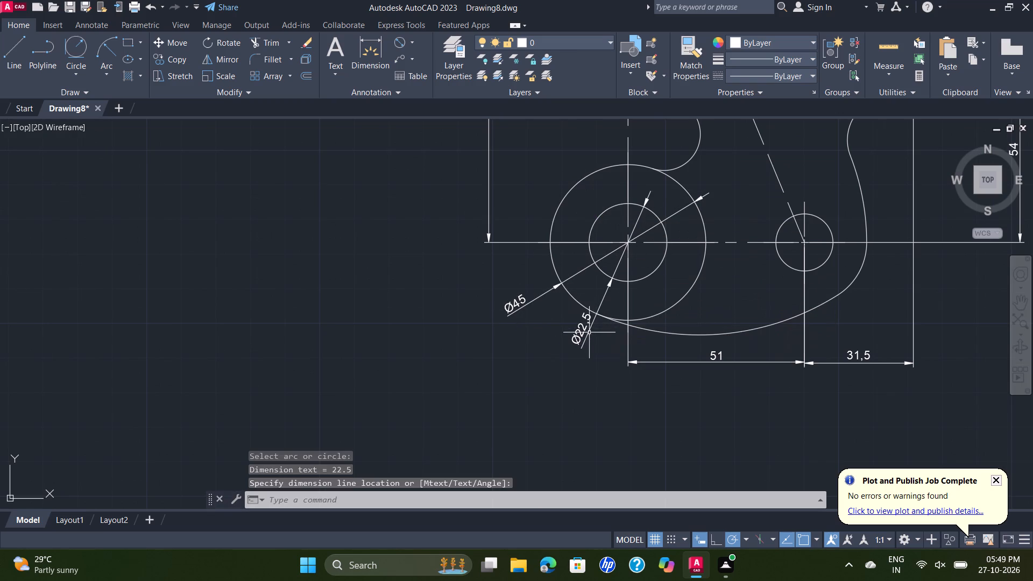
# Add a diameter dimension to the side boss's outer circle, with its text placed below right of the boss.
pyautogui.moveTo(692, 290); pyautogui.dragTo(528, 417, button='middle')
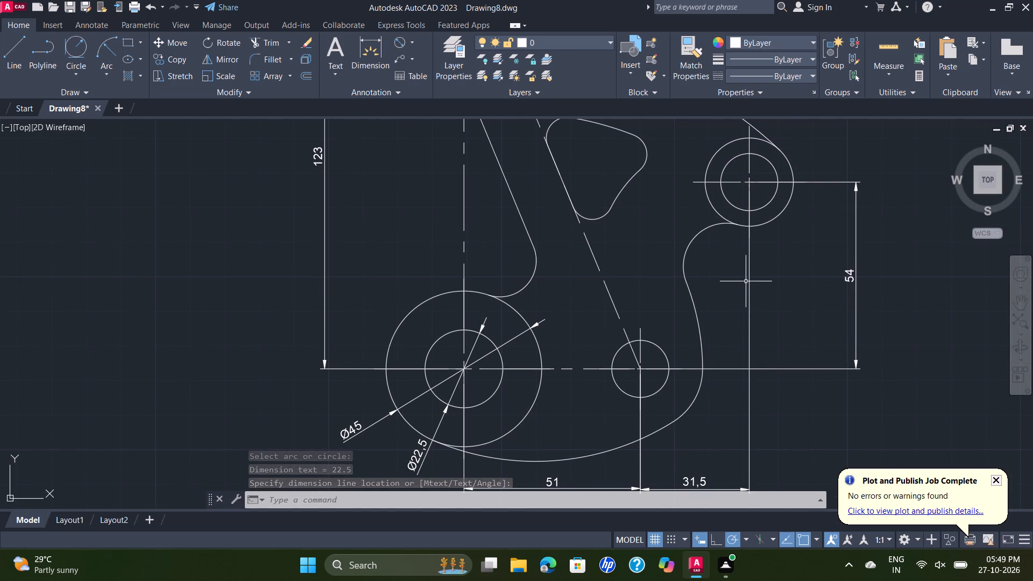
pyautogui.press('space')
pyautogui.click(774, 217)
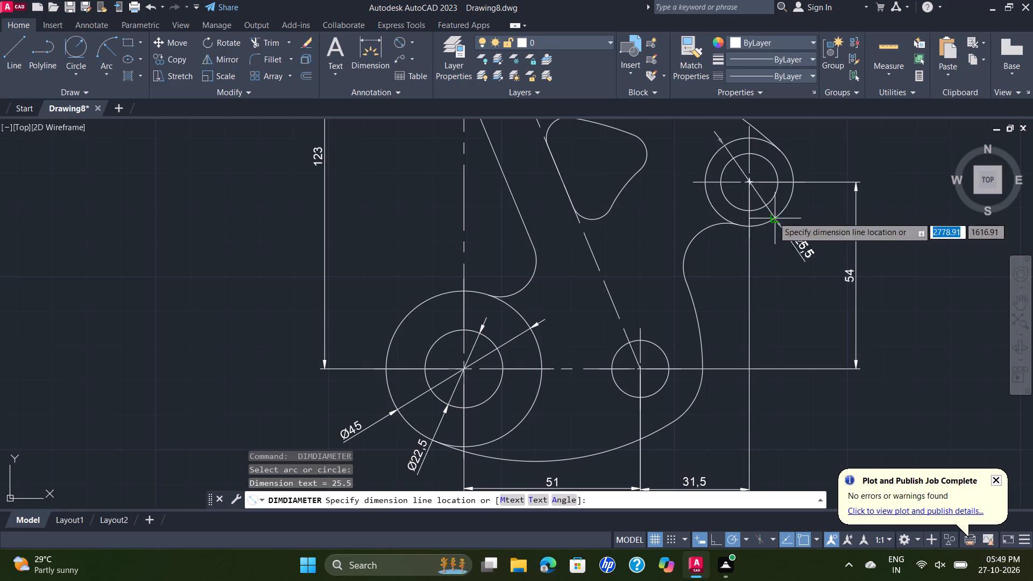
pyautogui.click(801, 242)
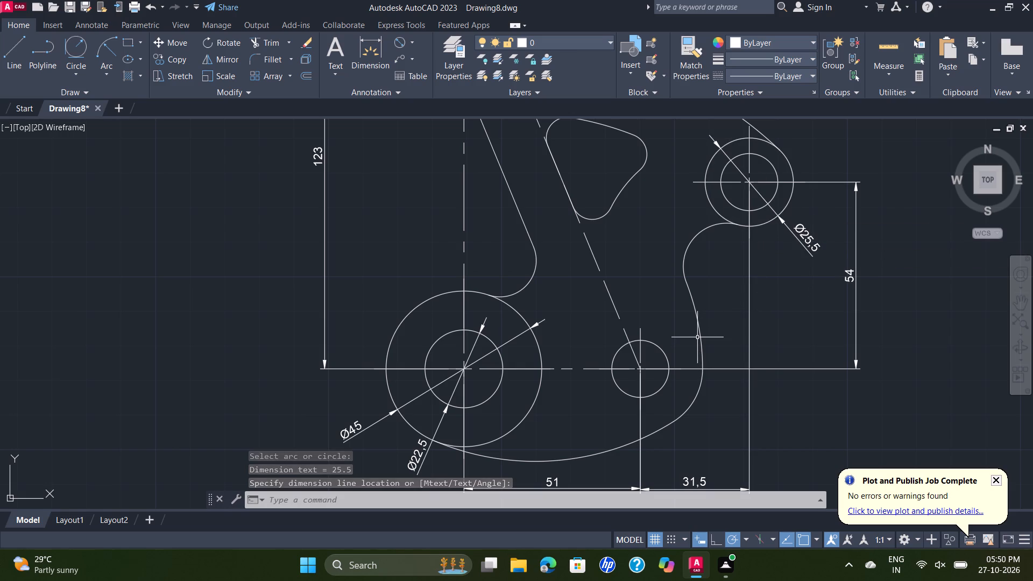
# Add a diameter dimension to the hole at the top of the lever arm, placed above right of it.
pyautogui.scroll(-1, 666, 209)
pyautogui.moveTo(666, 206); pyautogui.dragTo(644, 402, button='middle')
pyautogui.press('space')
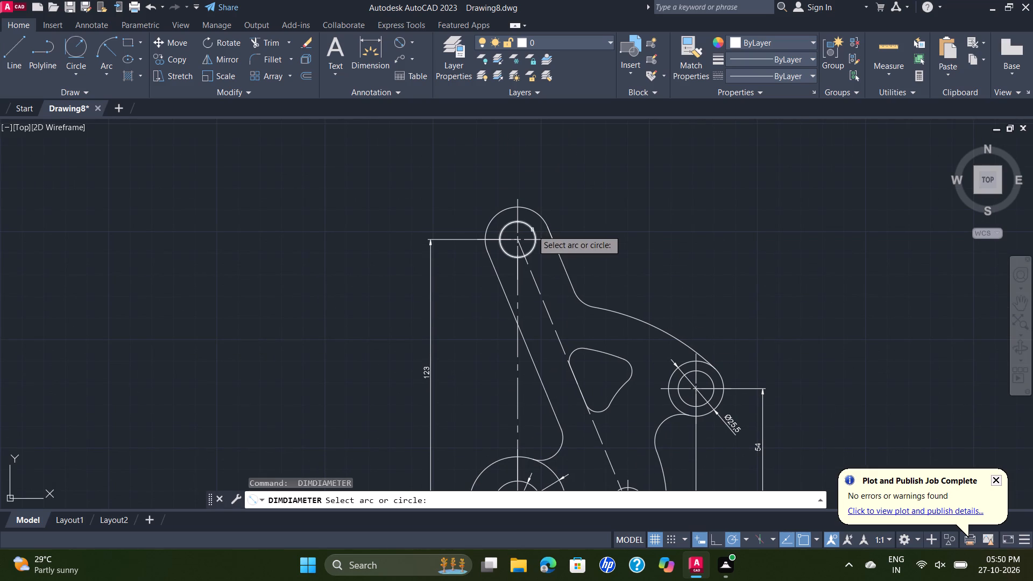
pyautogui.click(532, 230)
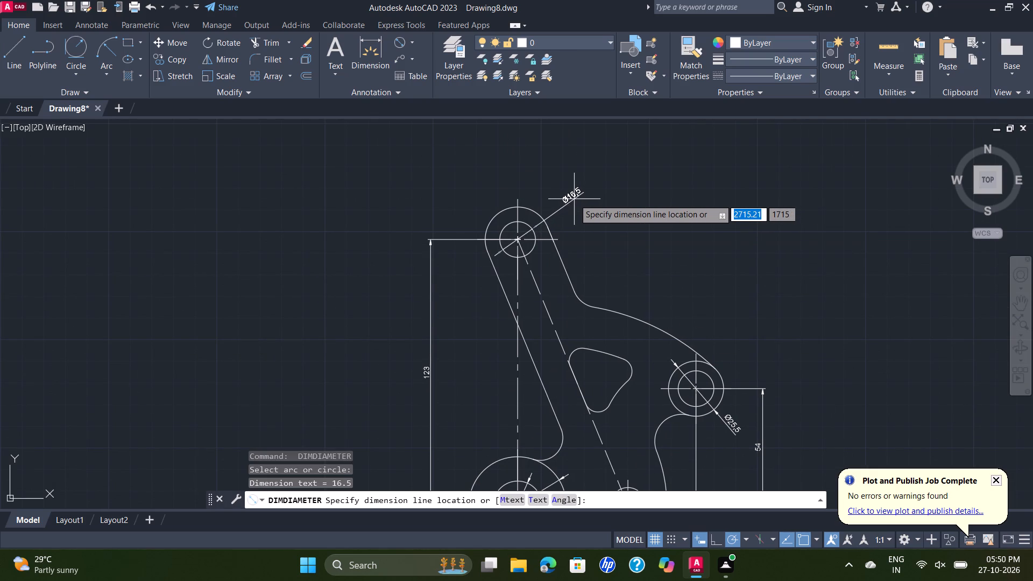
pyautogui.click(574, 199)
# Add a diameter dimension to the side boss's inner hole, with its text placed above right of the boss.
pyautogui.scroll(-1, 663, 257)
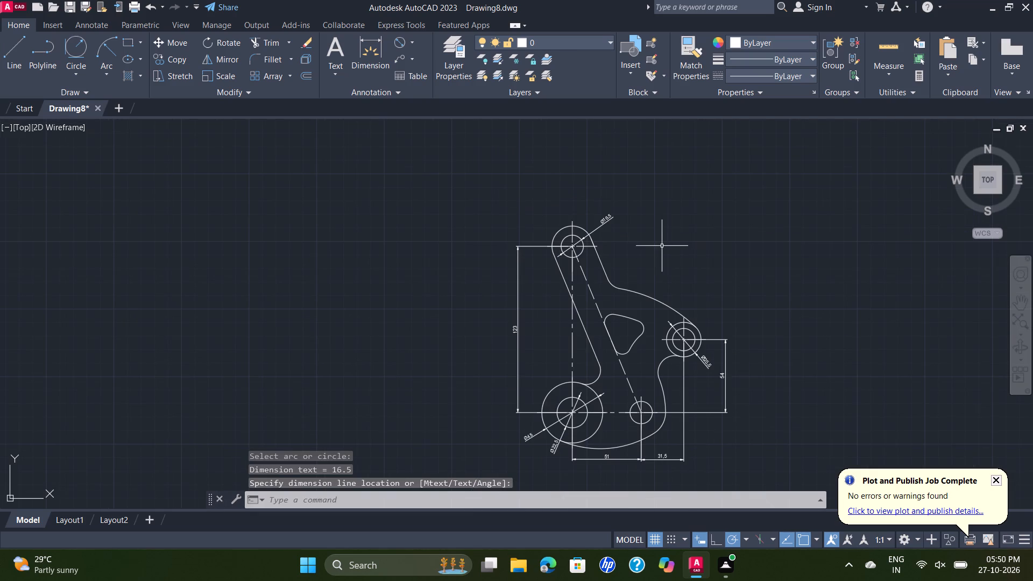
pyautogui.moveTo(674, 211); pyautogui.dragTo(672, 200, button='middle')
pyautogui.press('space')
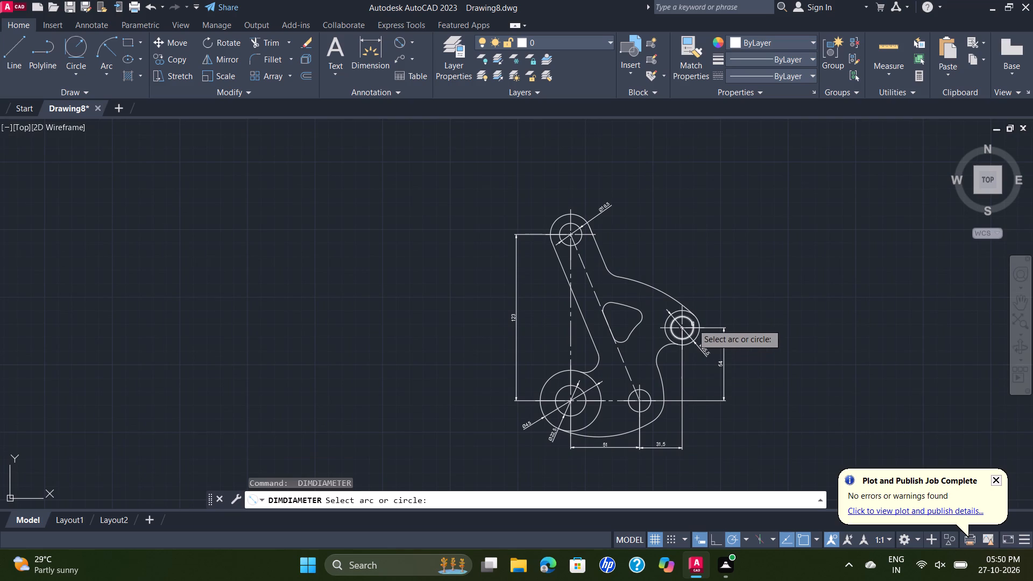
pyautogui.click(692, 324)
pyautogui.click(711, 315)
# Add a diameter dimension to the small lower hole, with its text placed directly above the hole.
pyautogui.press('space')
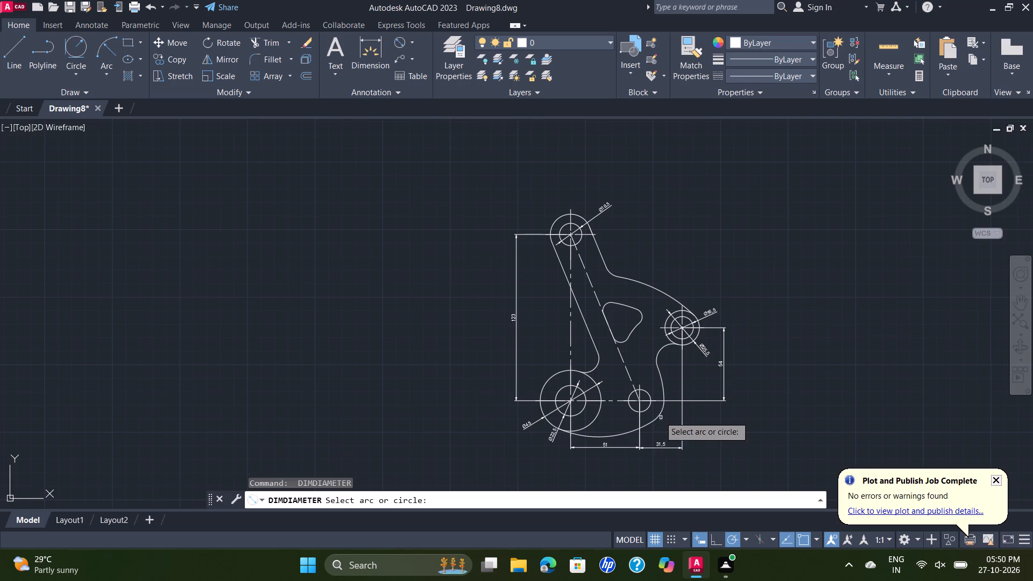
pyautogui.click(649, 407)
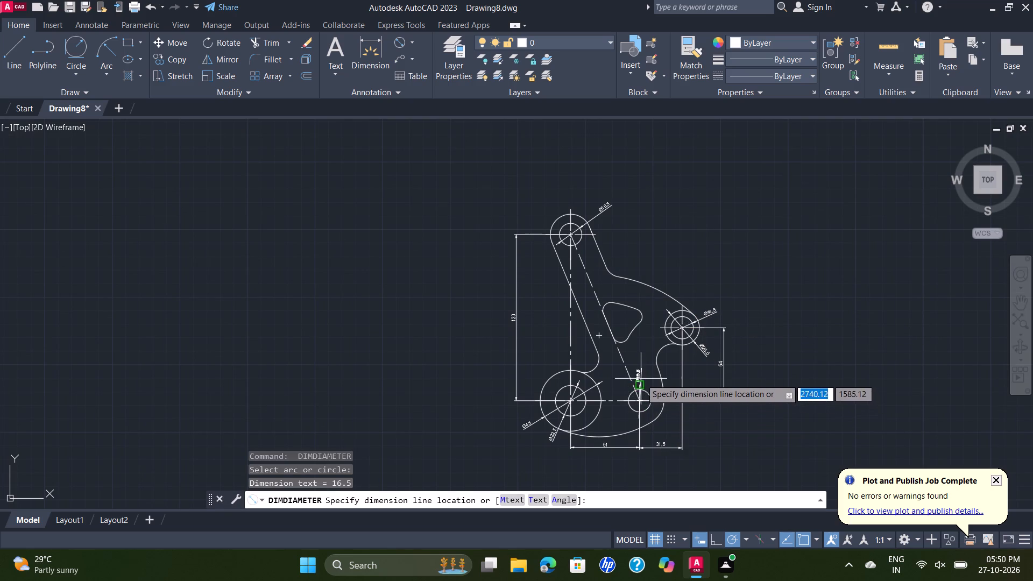
pyautogui.click(641, 370)
pyautogui.moveTo(678, 381); pyautogui.dragTo(682, 367, button='middle')
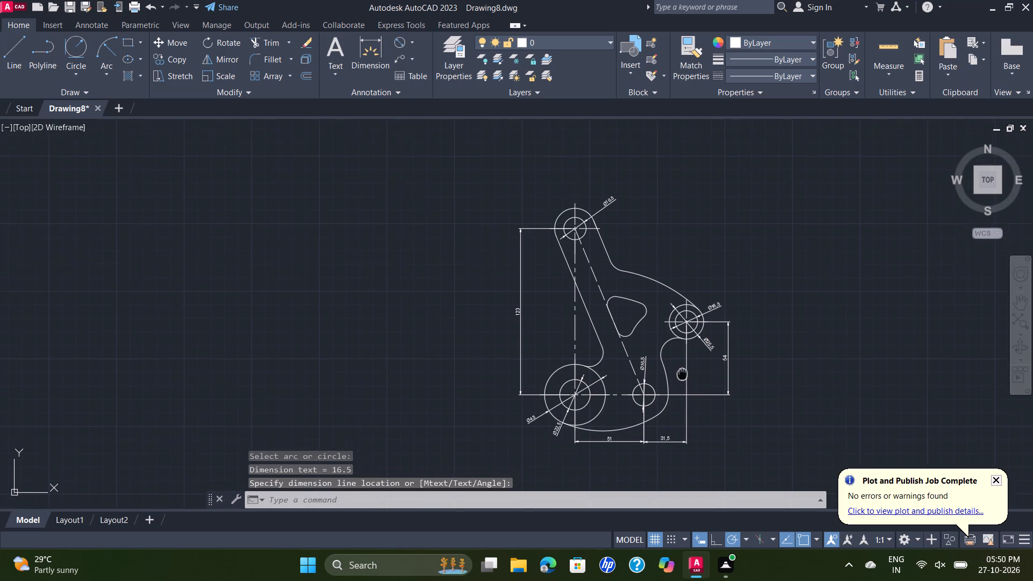
pyautogui.moveTo(682, 367); pyautogui.dragTo(683, 358, button='middle')
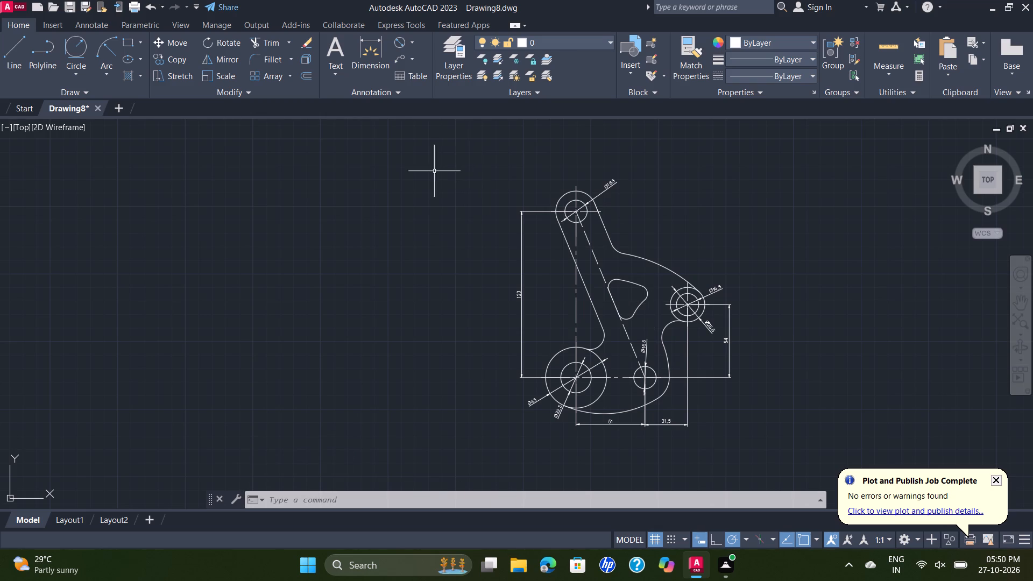
# Add a radius dimension to the rounded top end of the lever arm, placed above left of it.
pyautogui.click(408, 41)
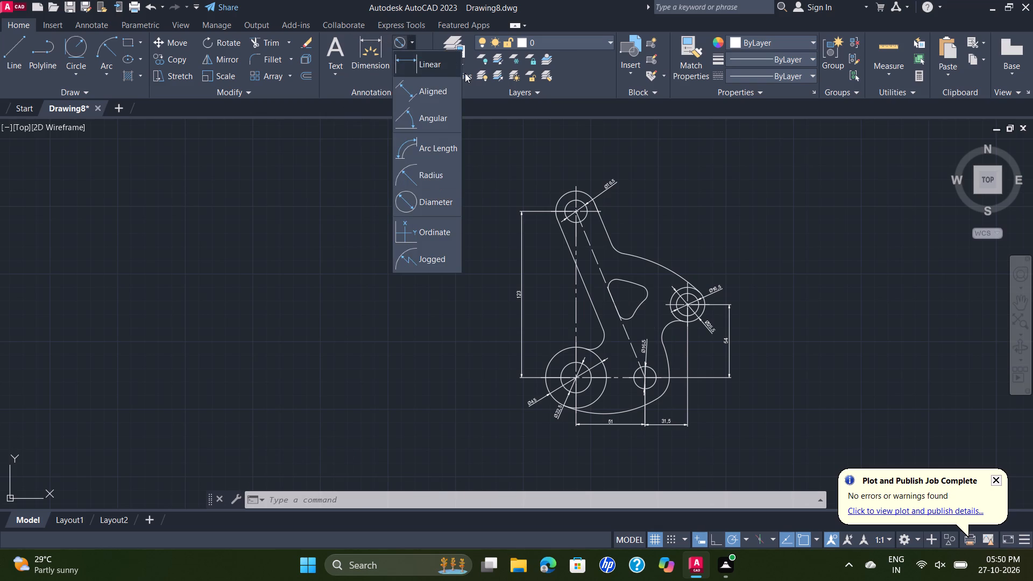
pyautogui.click(414, 175)
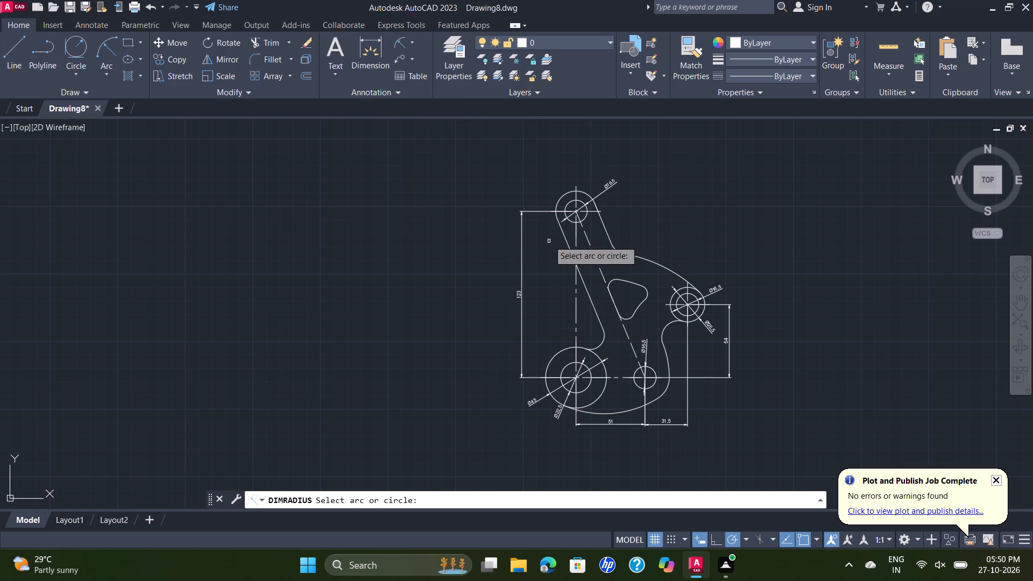
pyautogui.click(561, 197)
pyautogui.click(543, 186)
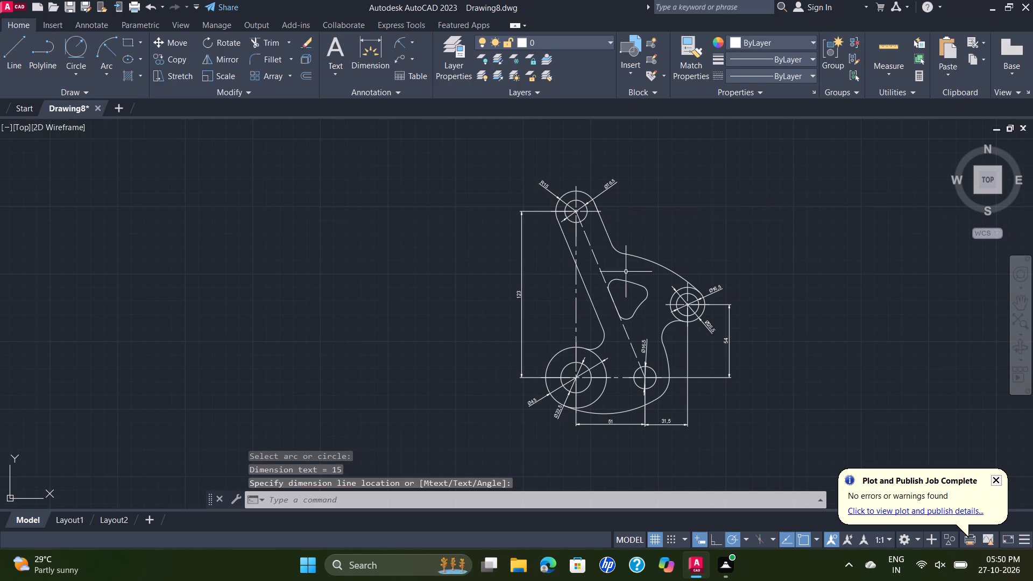
# Add a radius dimension to the fillet between the arm's right edge and the upper curved edge, with its text inside the profile.
pyautogui.moveTo(605, 269); pyautogui.dragTo(547, 218, button='middle')
pyautogui.press('space')
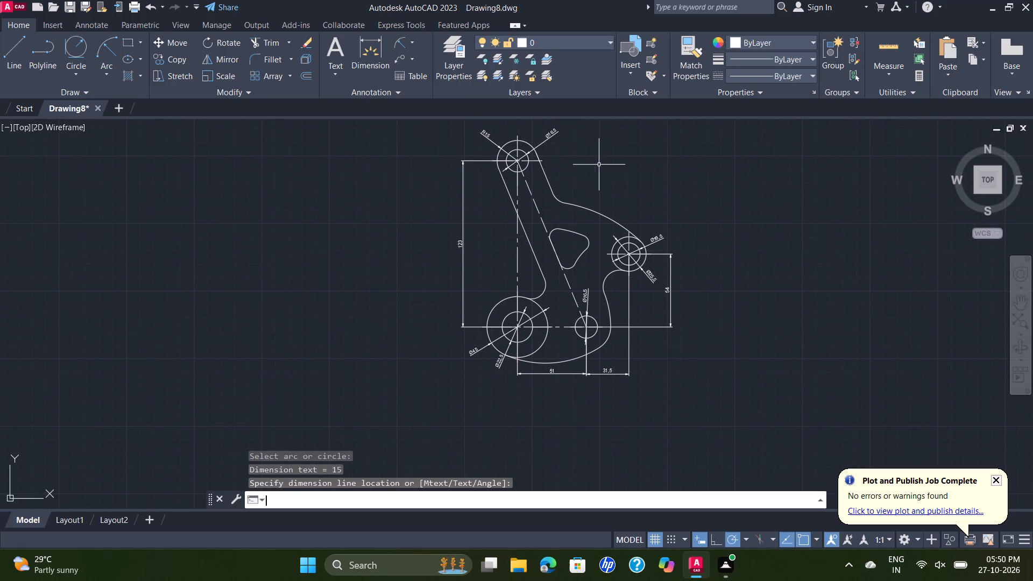
pyautogui.click(560, 199)
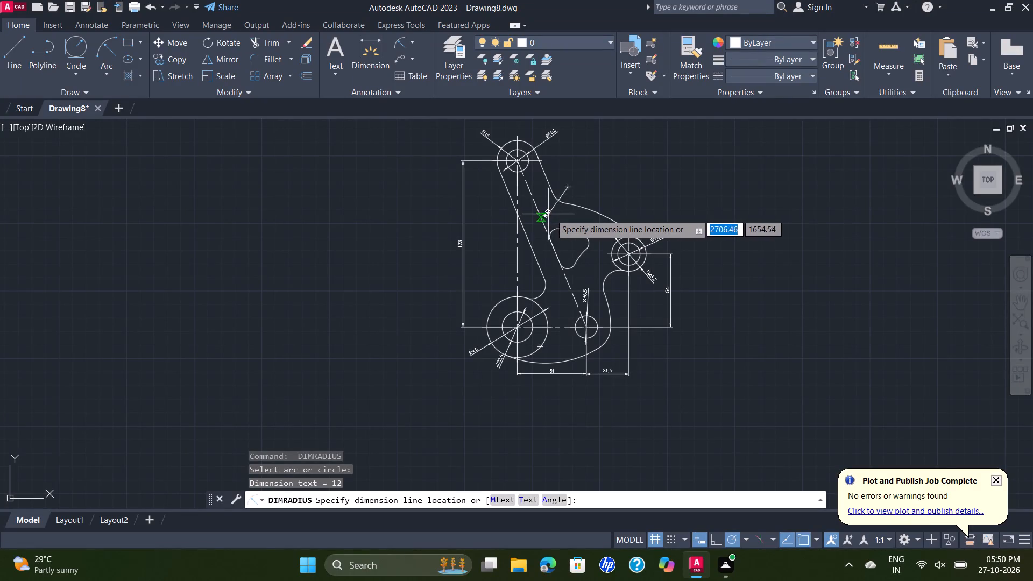
pyautogui.click(551, 214)
# Add a radius dimension to the large upper arc leading to the side boss, with its text inside the profile.
pyautogui.scroll(2, 593, 207)
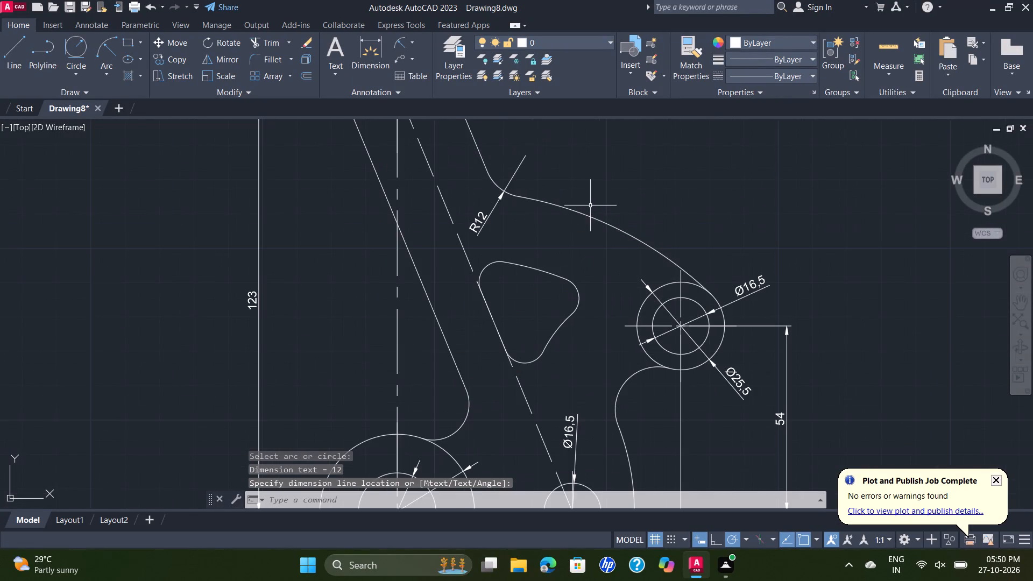
pyautogui.moveTo(590, 206); pyautogui.dragTo(534, 139, button='middle')
pyautogui.scroll(-2, 534, 139)
pyautogui.moveTo(552, 153); pyautogui.dragTo(491, 230, button='middle')
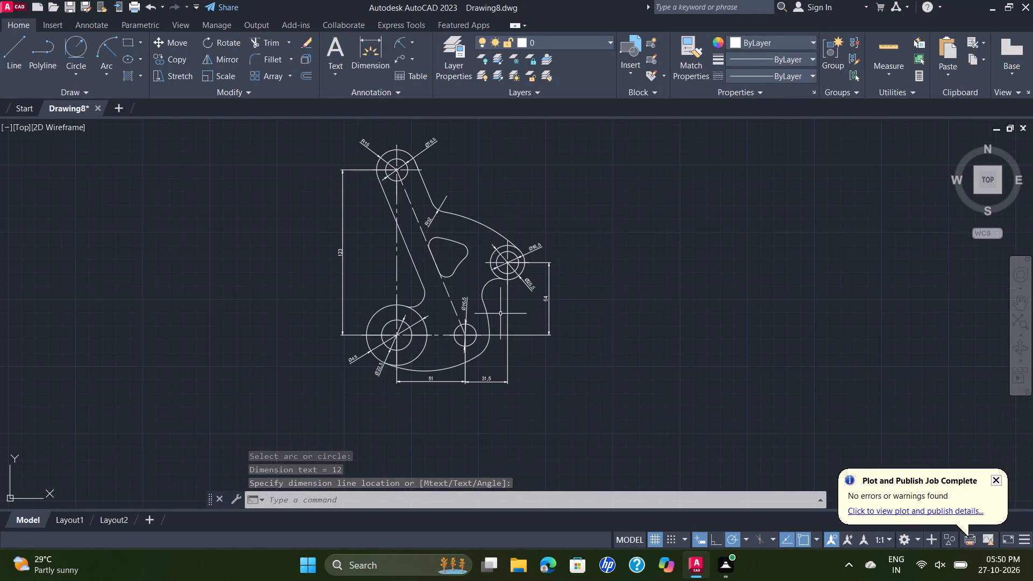
pyautogui.press('space')
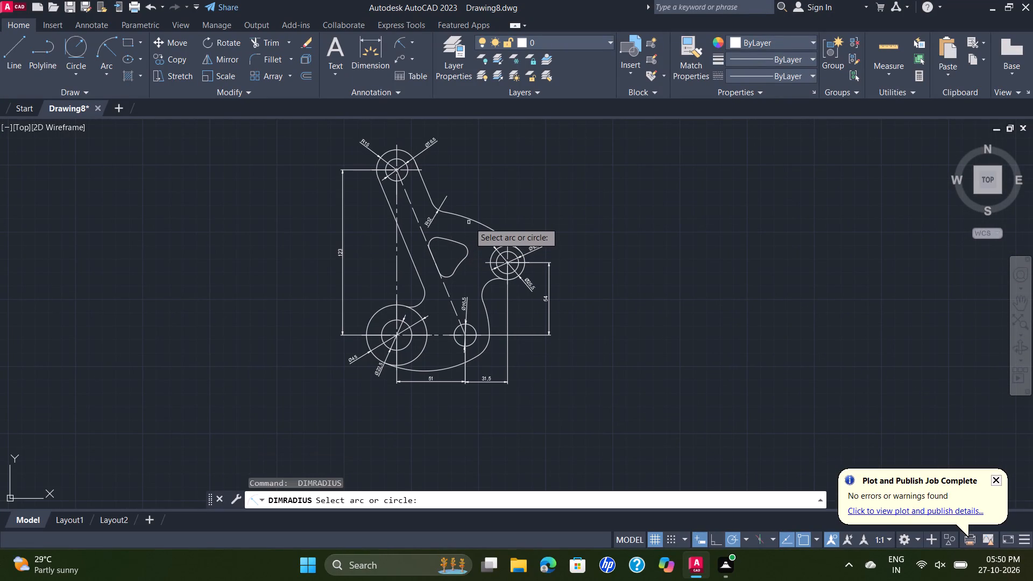
pyautogui.click(469, 219)
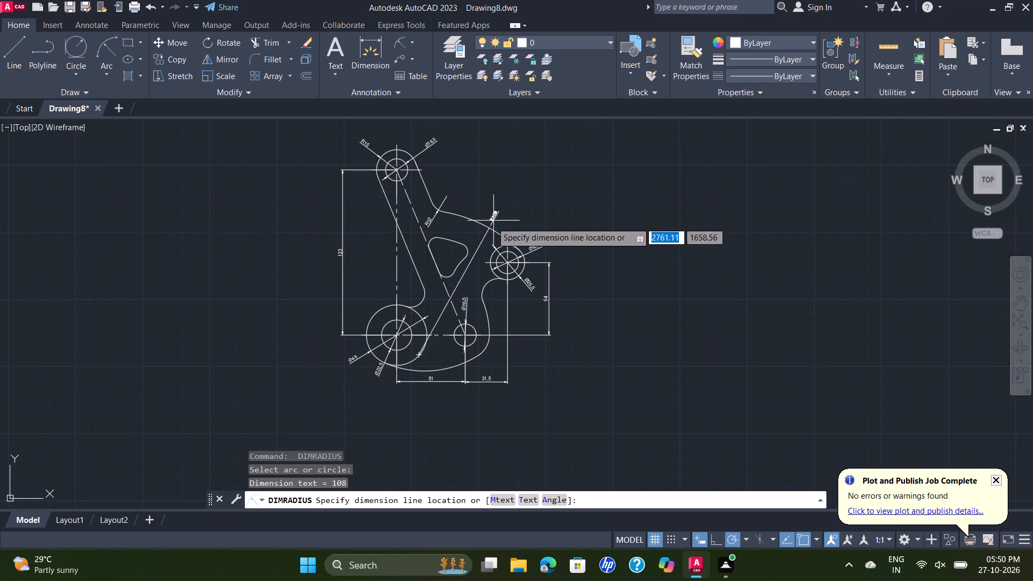
pyautogui.click(477, 244)
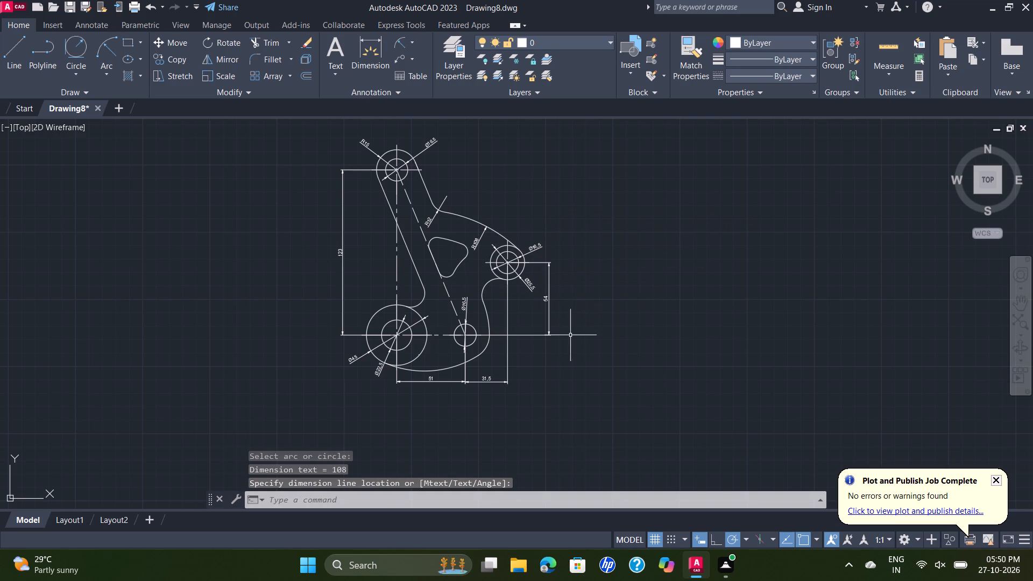
# Add a radius dimension to the concave fillet just below the side boss, with its text inside the profile.
pyautogui.press('space')
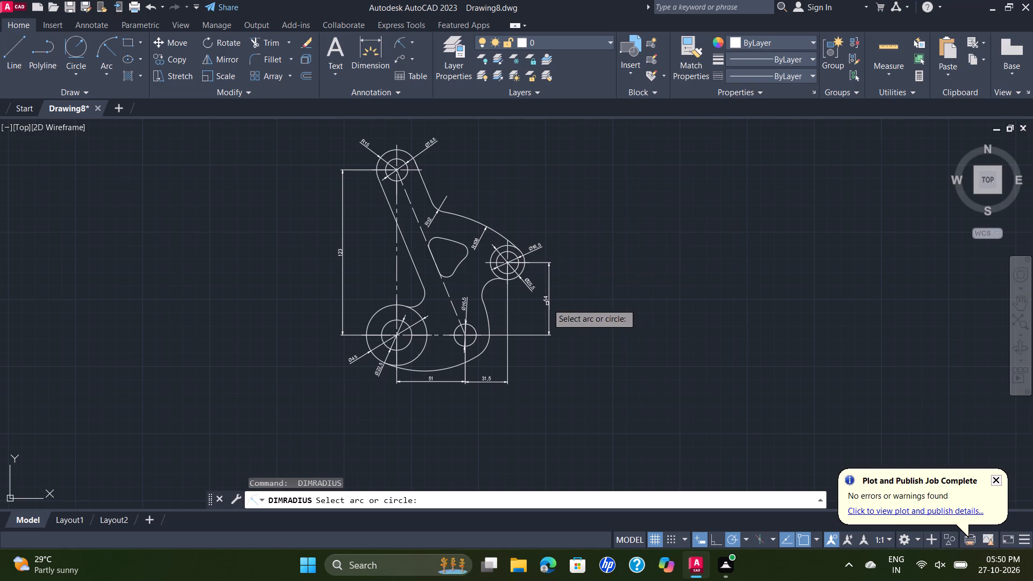
pyautogui.scroll(2, 528, 291)
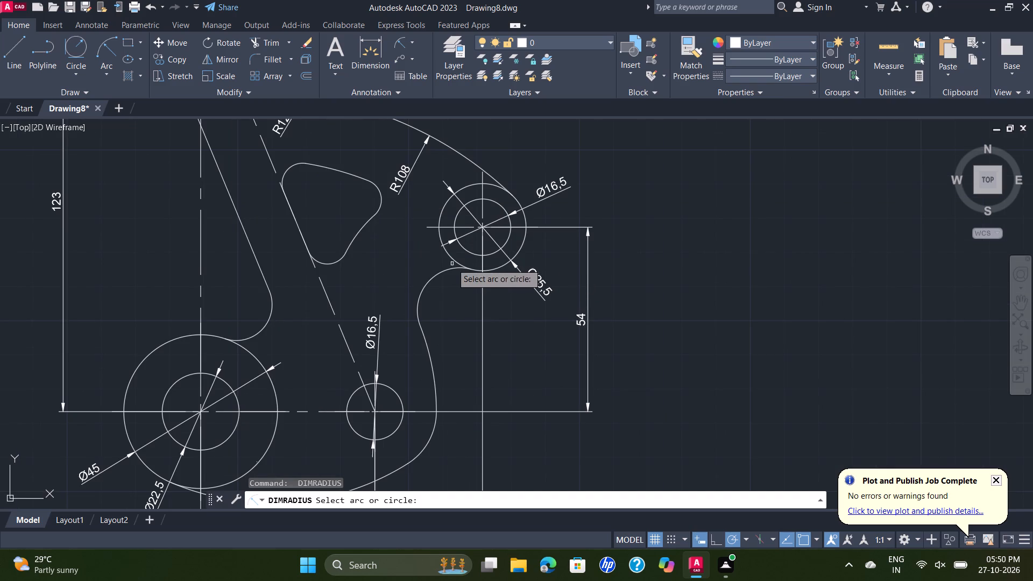
pyautogui.click(450, 268)
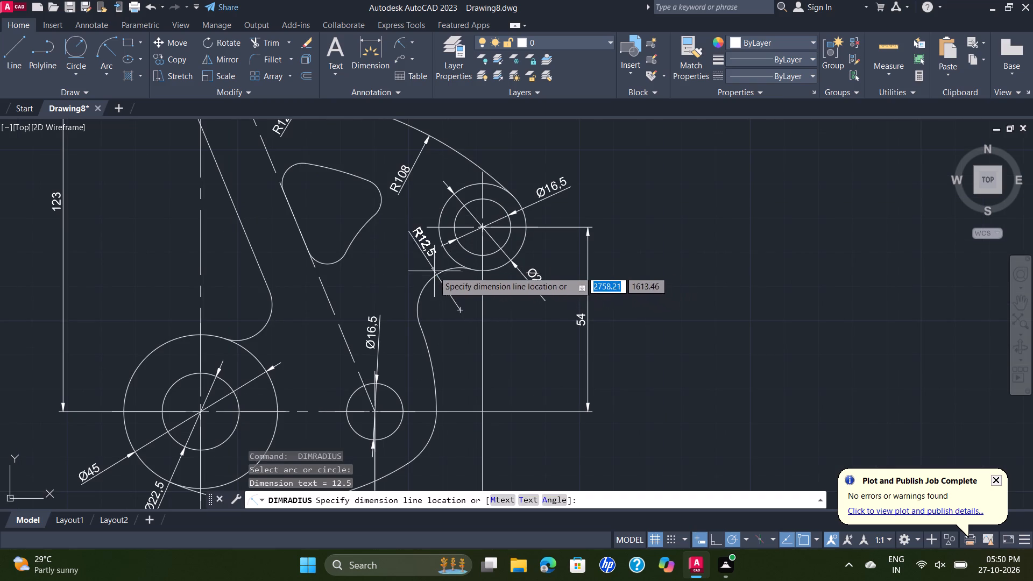
pyautogui.click(424, 267)
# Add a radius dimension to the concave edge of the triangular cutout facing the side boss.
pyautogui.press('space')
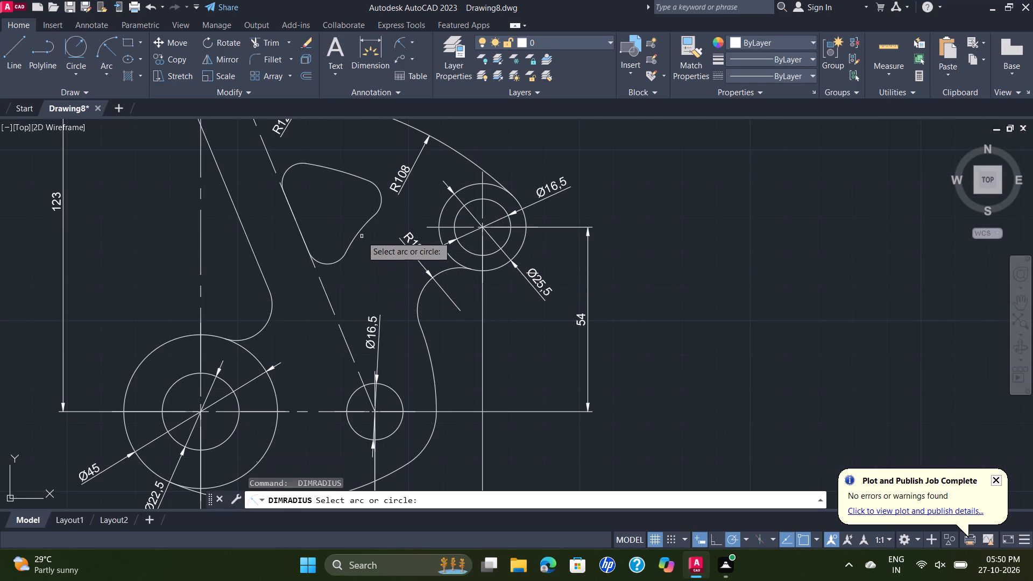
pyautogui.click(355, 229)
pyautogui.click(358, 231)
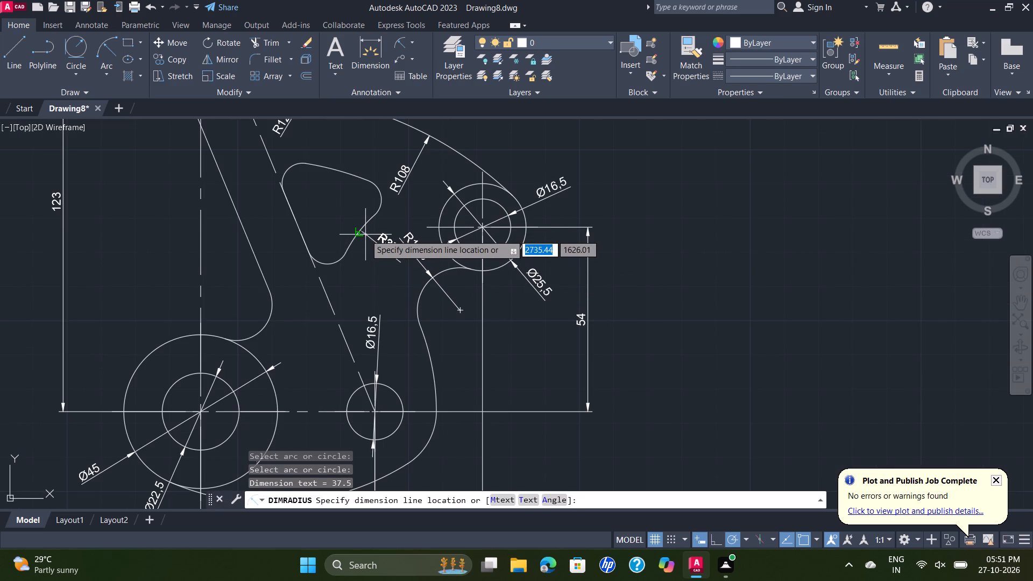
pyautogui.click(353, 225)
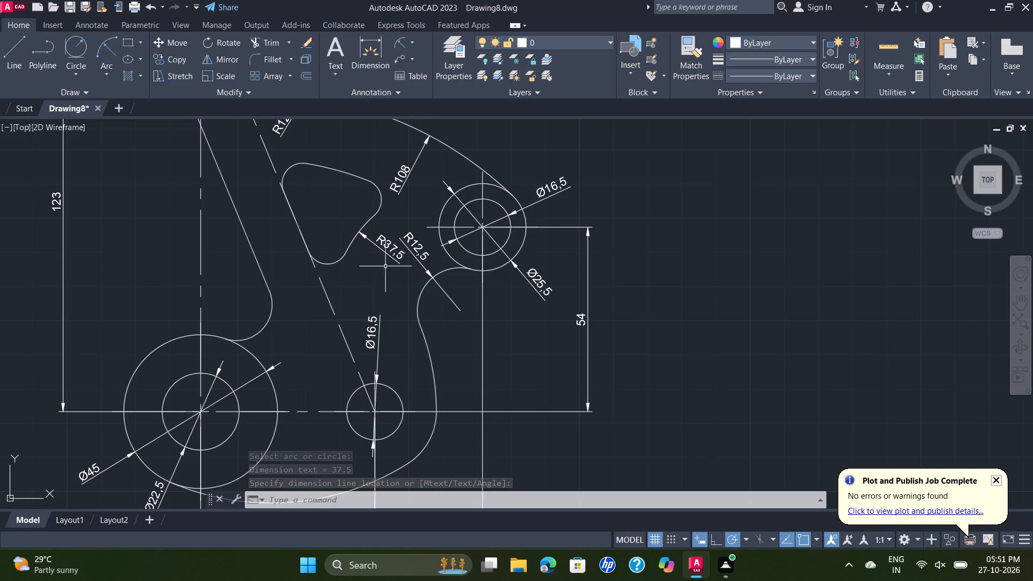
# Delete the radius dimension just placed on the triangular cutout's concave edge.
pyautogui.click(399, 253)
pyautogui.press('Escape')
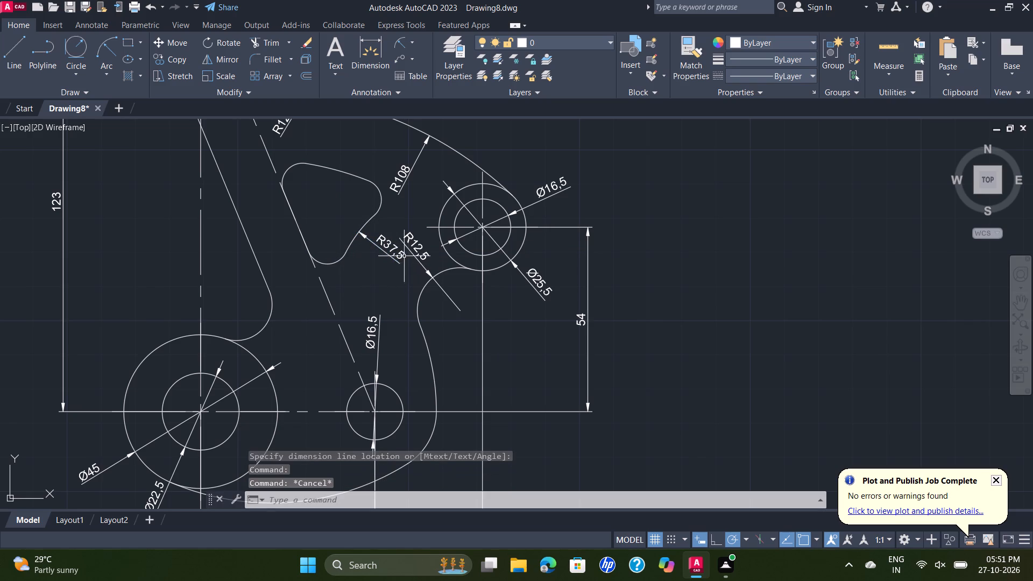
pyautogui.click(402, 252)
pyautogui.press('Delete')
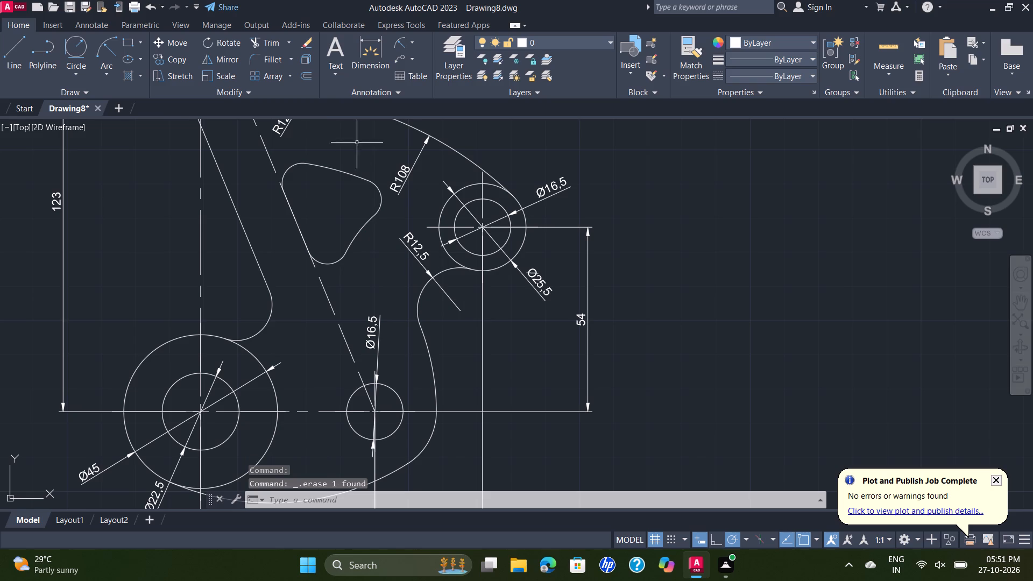
# Add a radius dimension to the triangular cutout's concave edge, with its text outside the cutout toward the side boss.
pyautogui.click(398, 41)
pyautogui.click(354, 235)
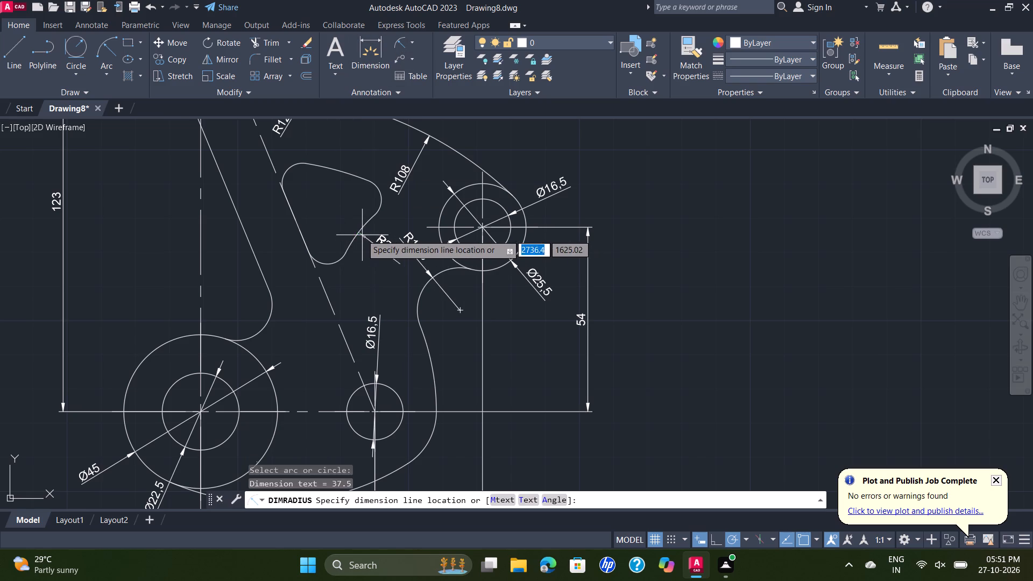
pyautogui.click(353, 225)
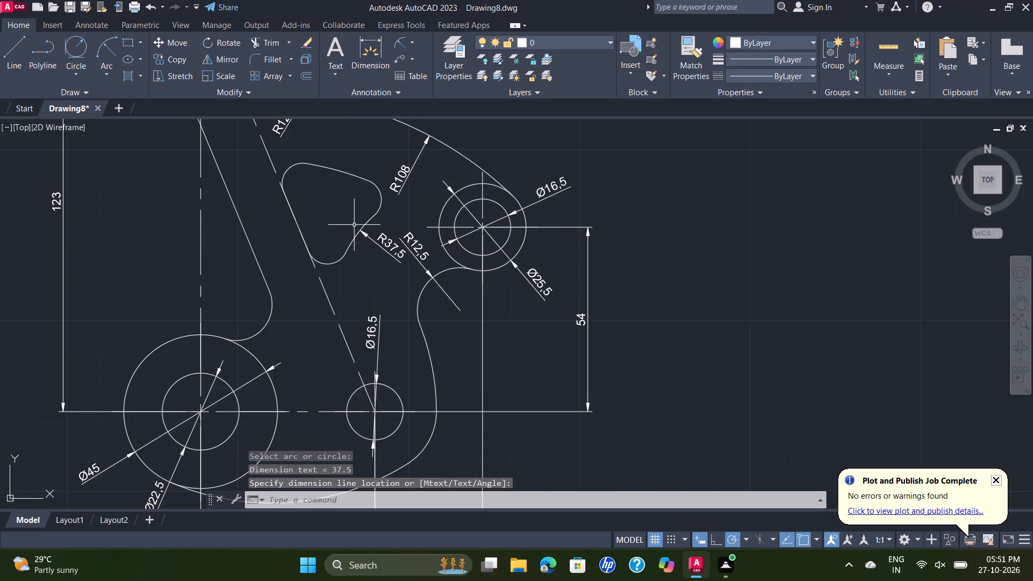
# Add radius dimensions to the three rounded corners of the triangular cutout, each with its text outside the cutout.
pyautogui.scroll(-1, 327, 276)
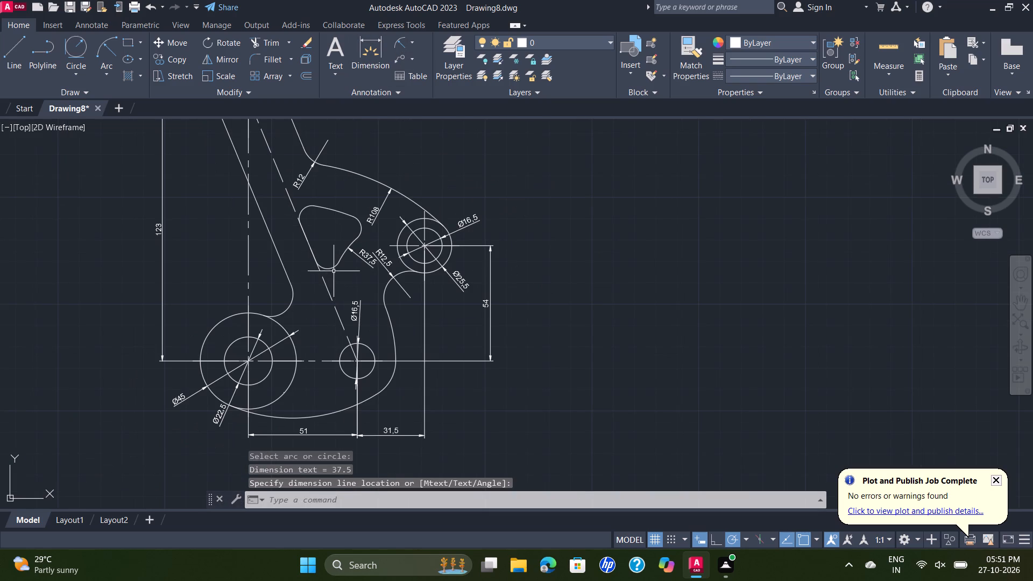
pyautogui.press('space')
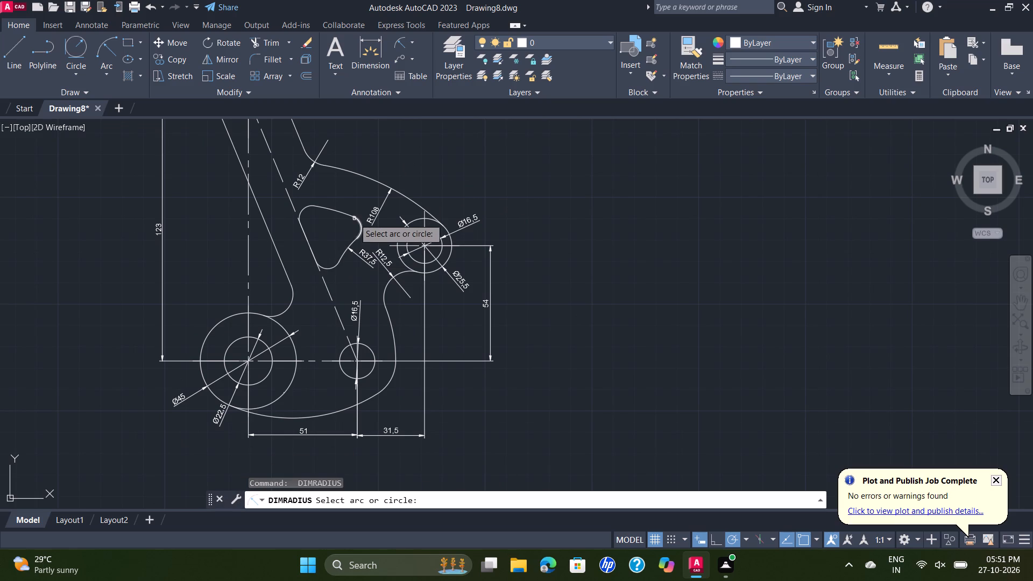
pyautogui.click(306, 204)
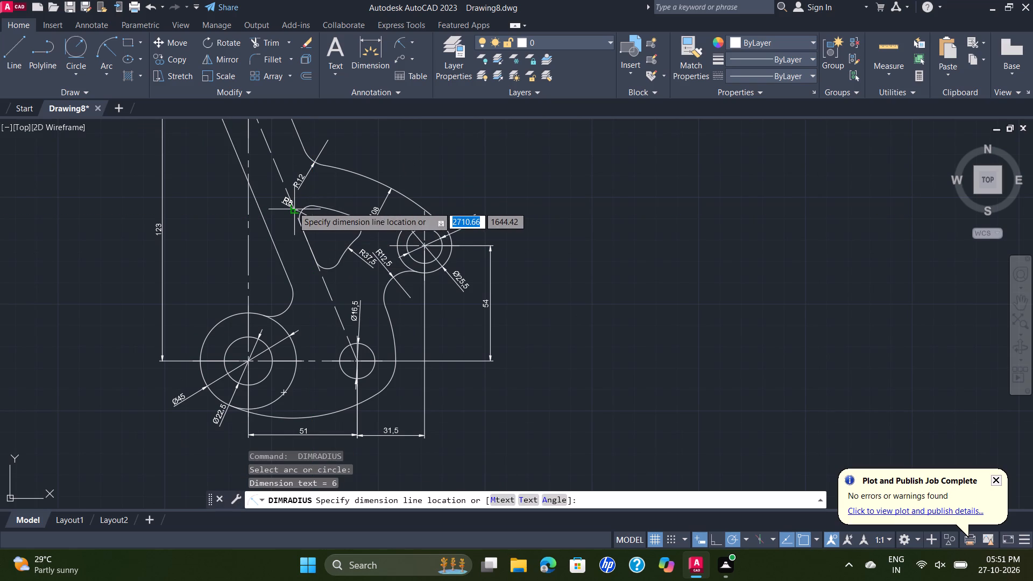
pyautogui.click(293, 206)
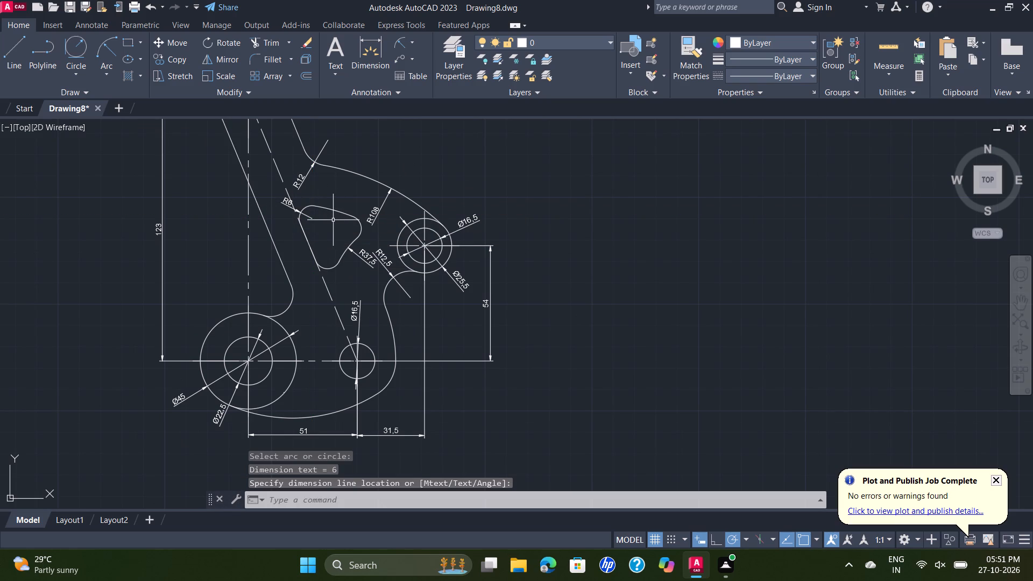
pyautogui.press('space')
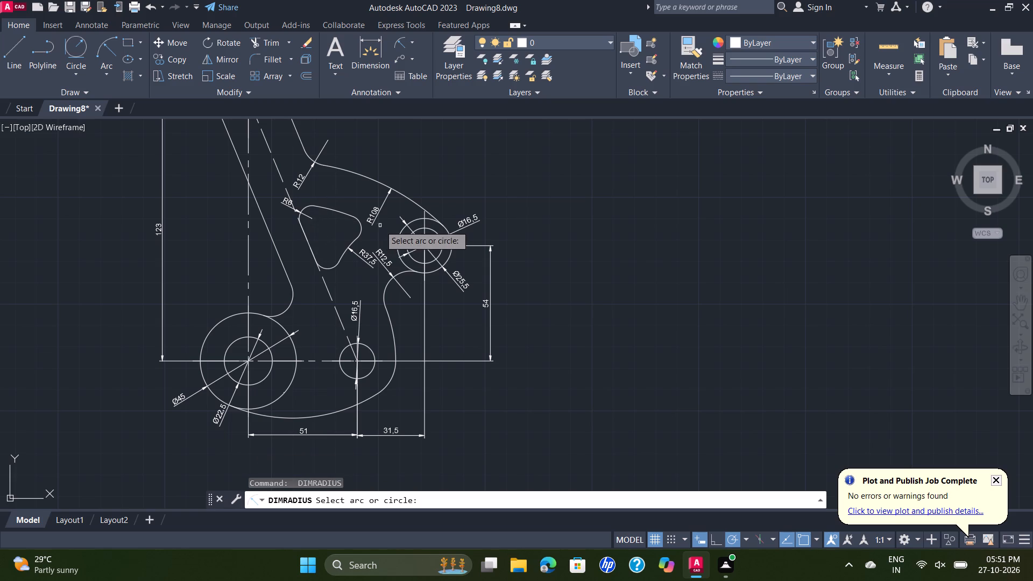
pyautogui.click(361, 229)
pyautogui.click(376, 233)
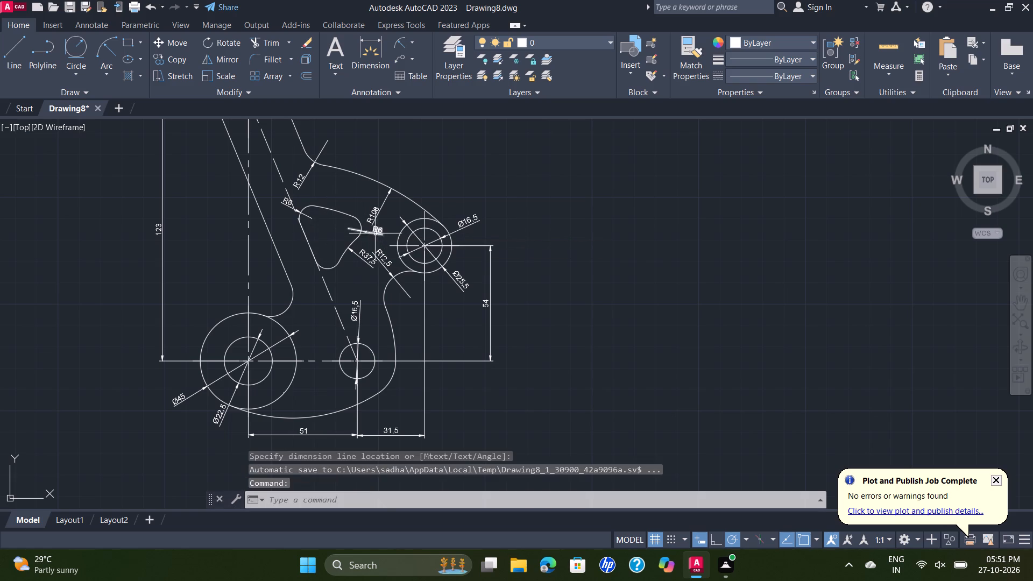
pyautogui.press('space')
pyautogui.click(334, 268)
pyautogui.click(329, 280)
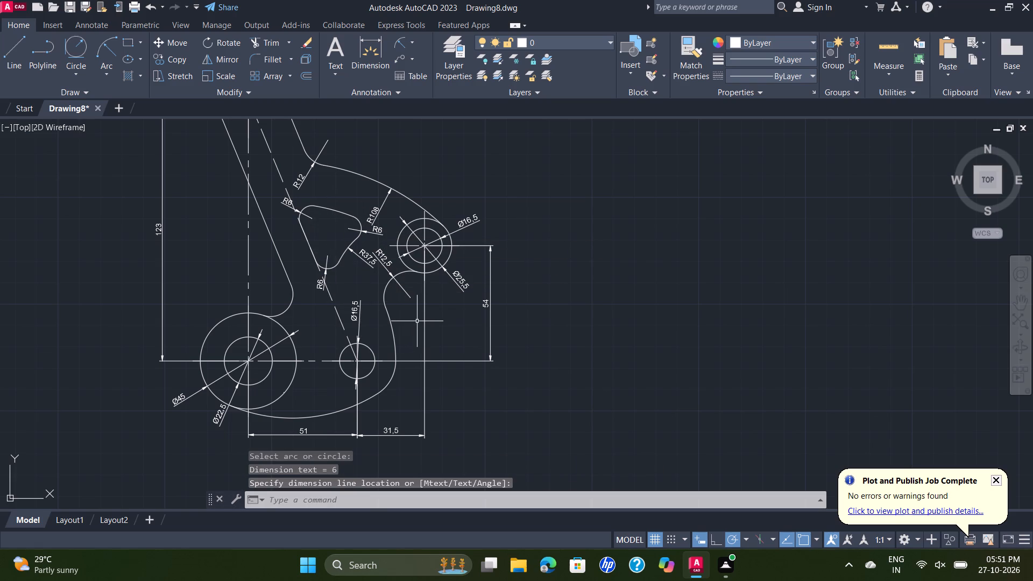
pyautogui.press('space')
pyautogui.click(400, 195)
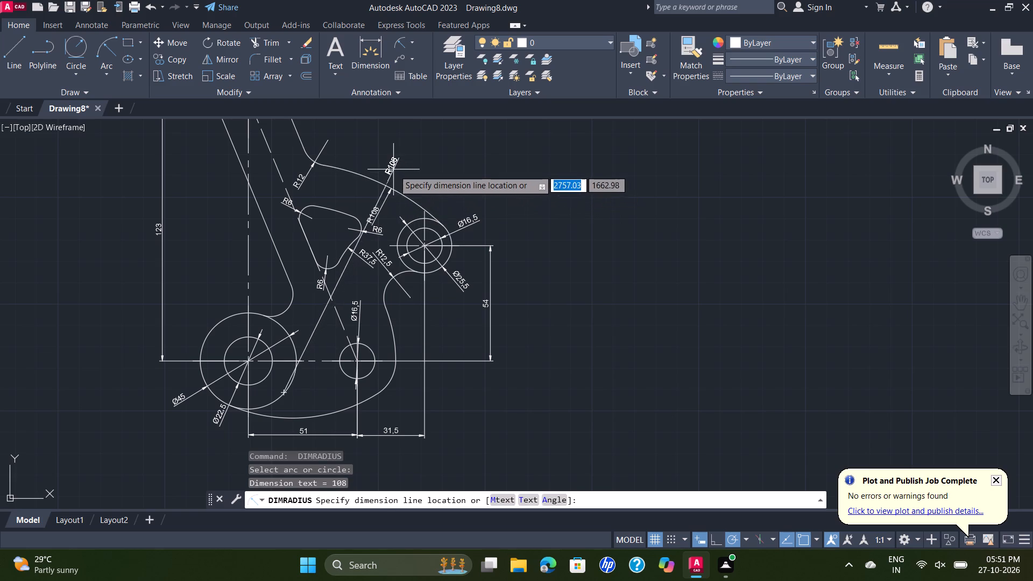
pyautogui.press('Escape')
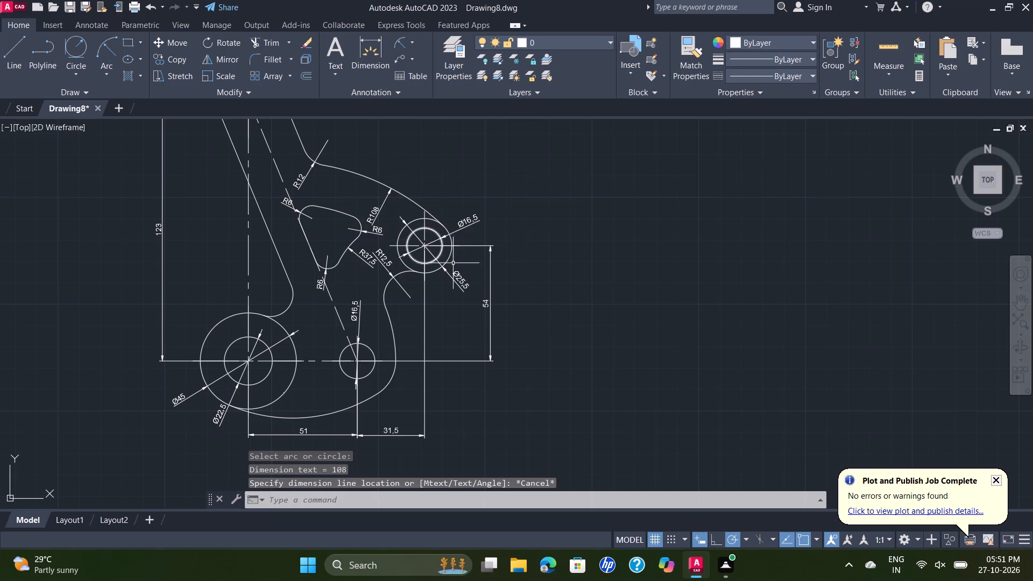
# Add a radius dimension to the large bottom arc of the profile, with its text inside the profile.
pyautogui.moveTo(516, 273); pyautogui.dragTo(670, 240, button='middle')
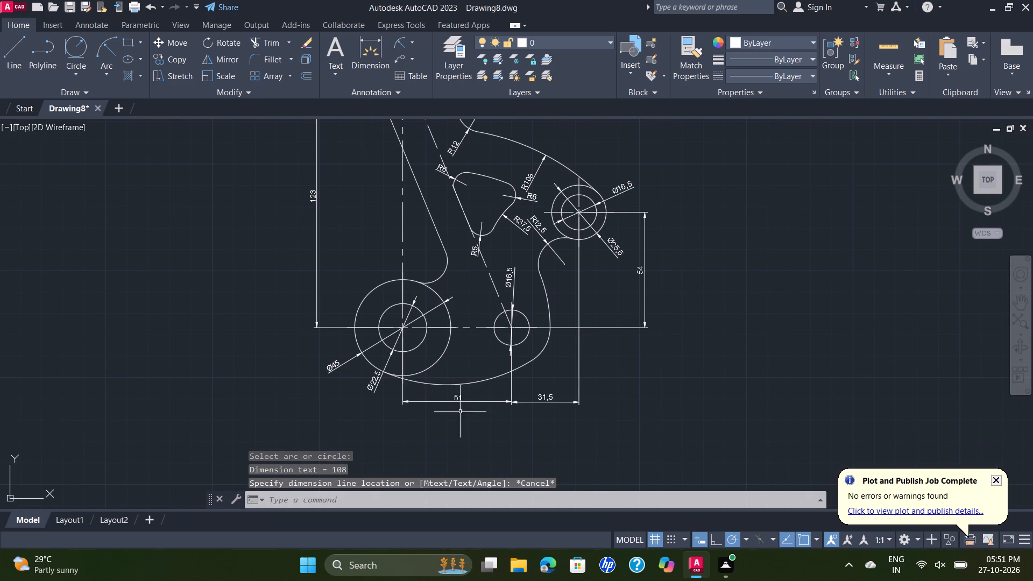
pyautogui.press('space')
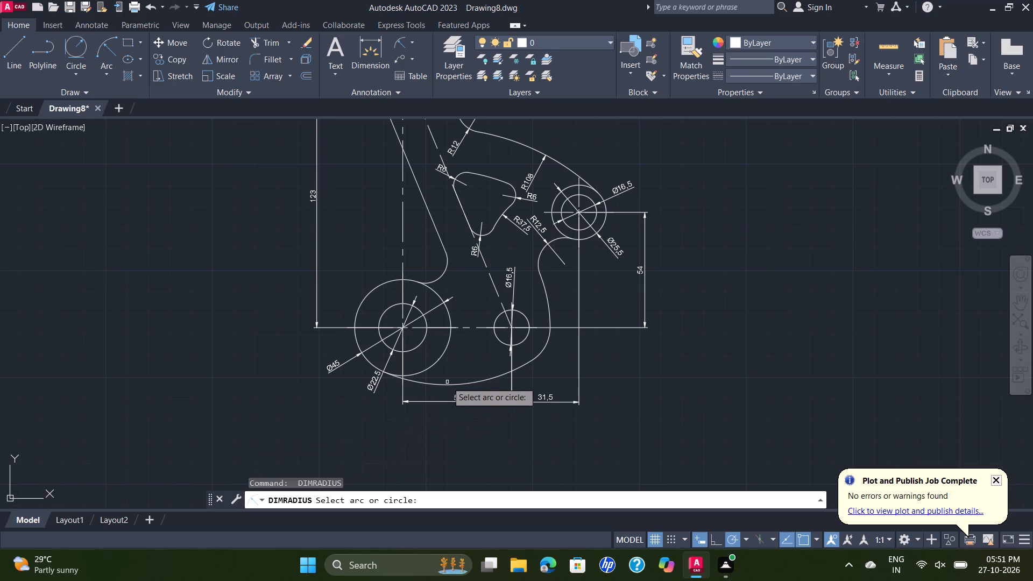
pyautogui.click(450, 385)
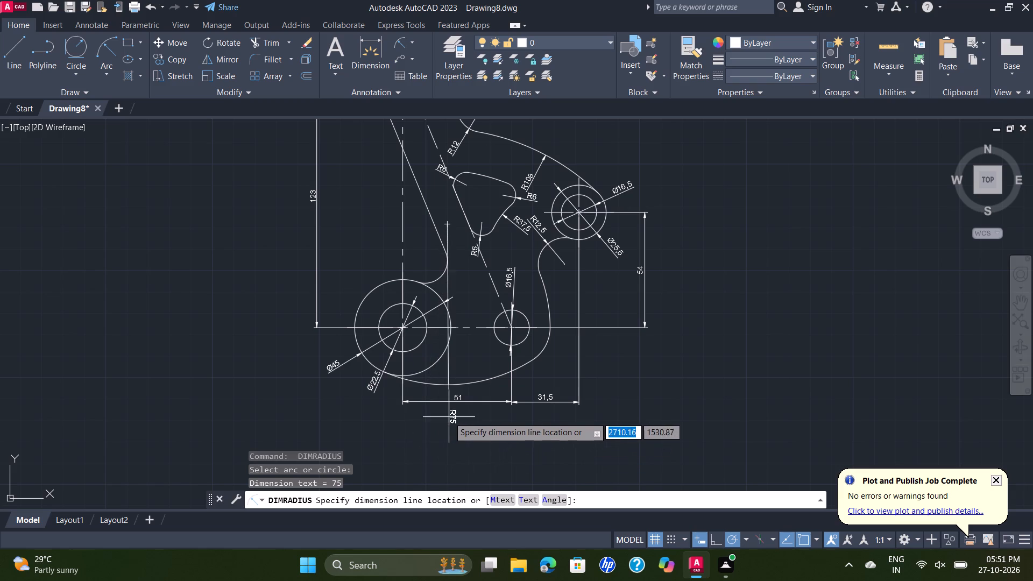
pyautogui.click(468, 356)
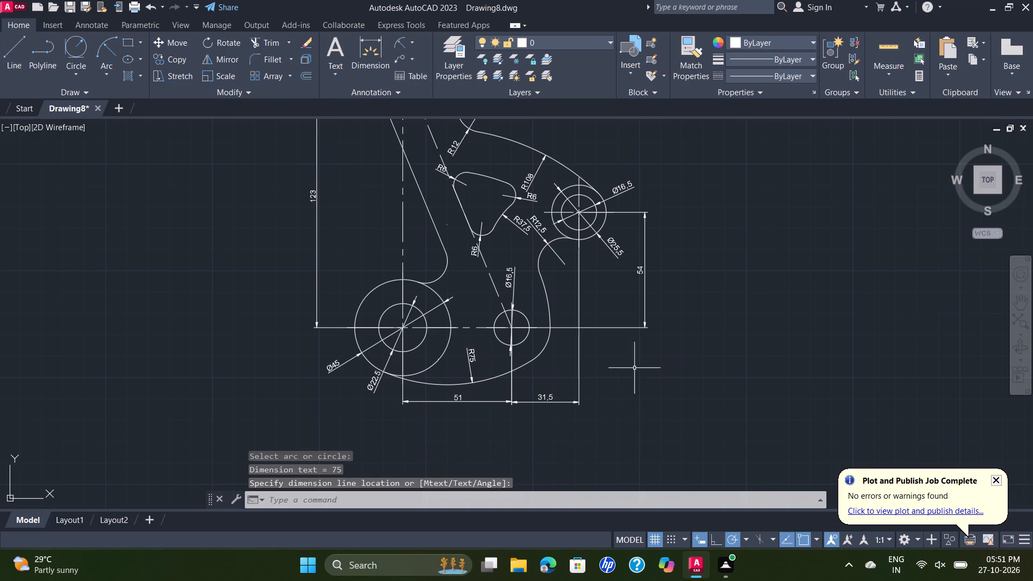
# Add a radius dimension to the fillet joining the arm's left edge to the large lower boss, with its text inside the profile.
pyautogui.press('space')
pyautogui.click(443, 272)
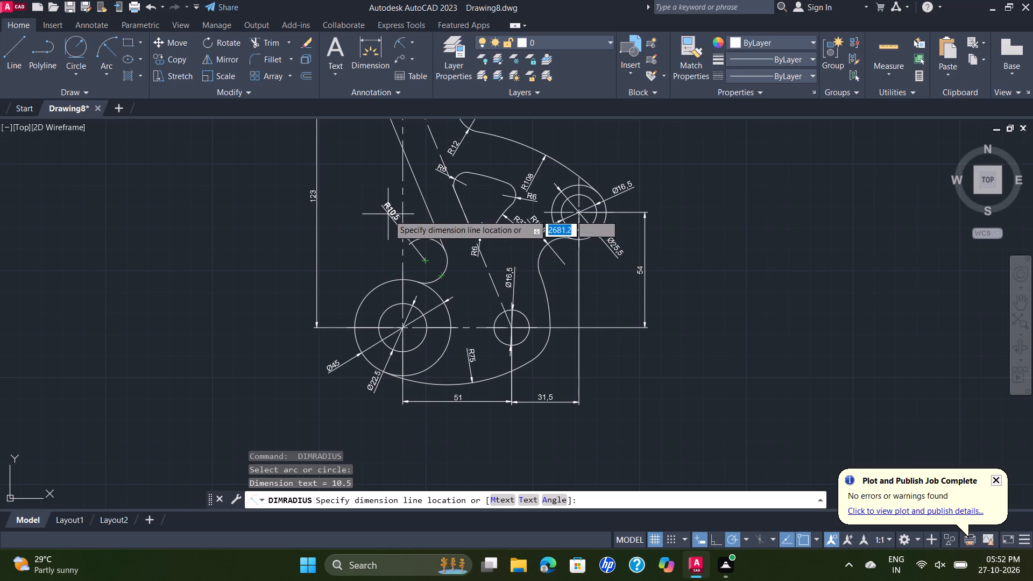
pyautogui.click(457, 289)
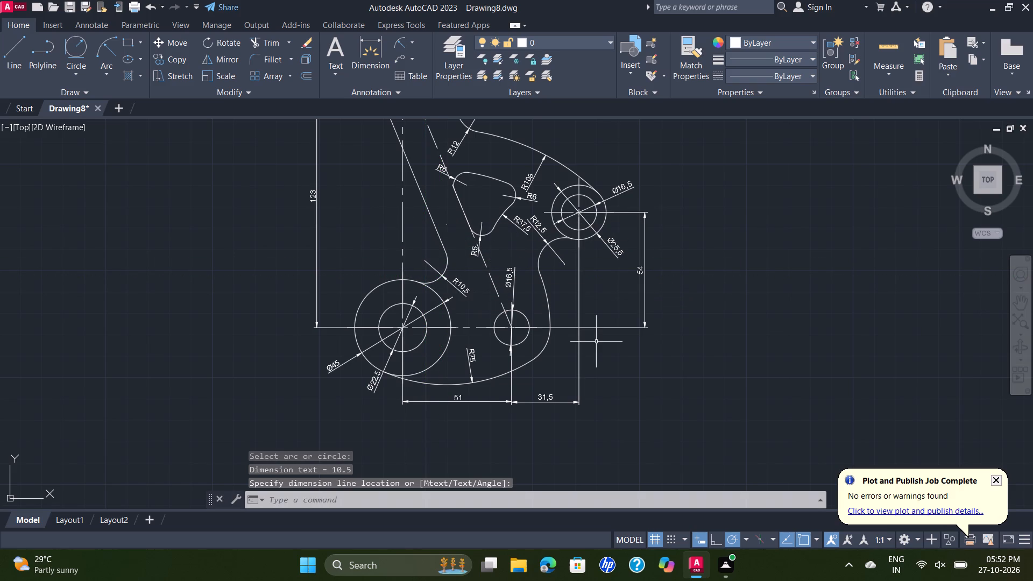
# Add a radius dimension to the long outer arc below the side boss's concave fillet, with its text just outside the profile.
pyautogui.moveTo(597, 339); pyautogui.dragTo(585, 363, button='middle')
pyautogui.scroll(-1, 597, 339)
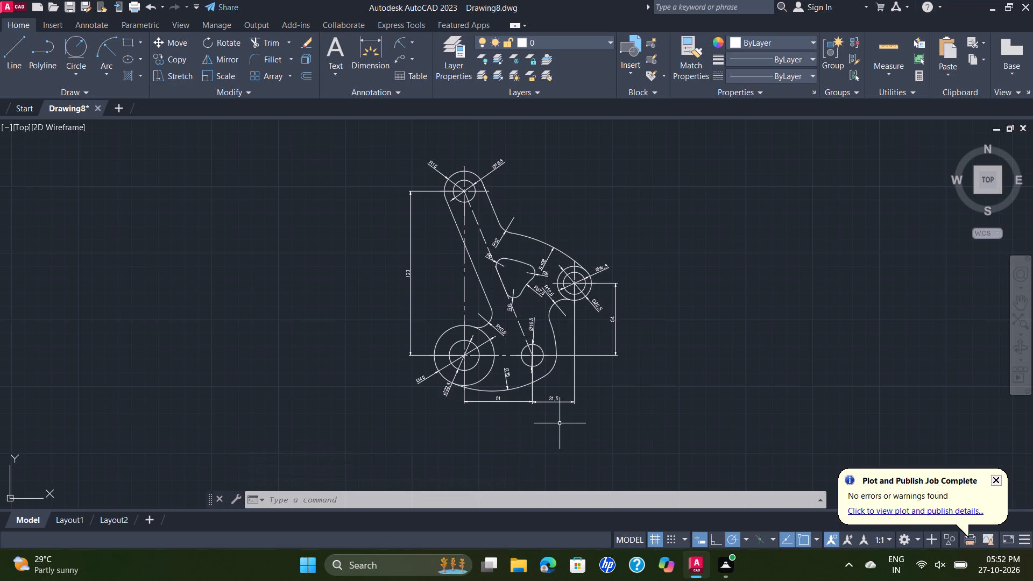
pyautogui.press('space')
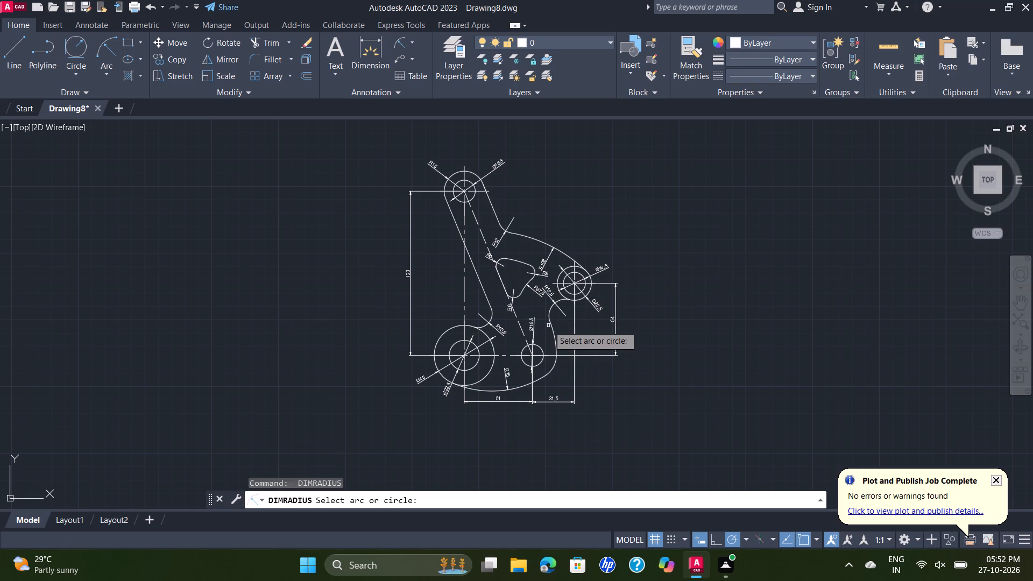
pyautogui.click(553, 331)
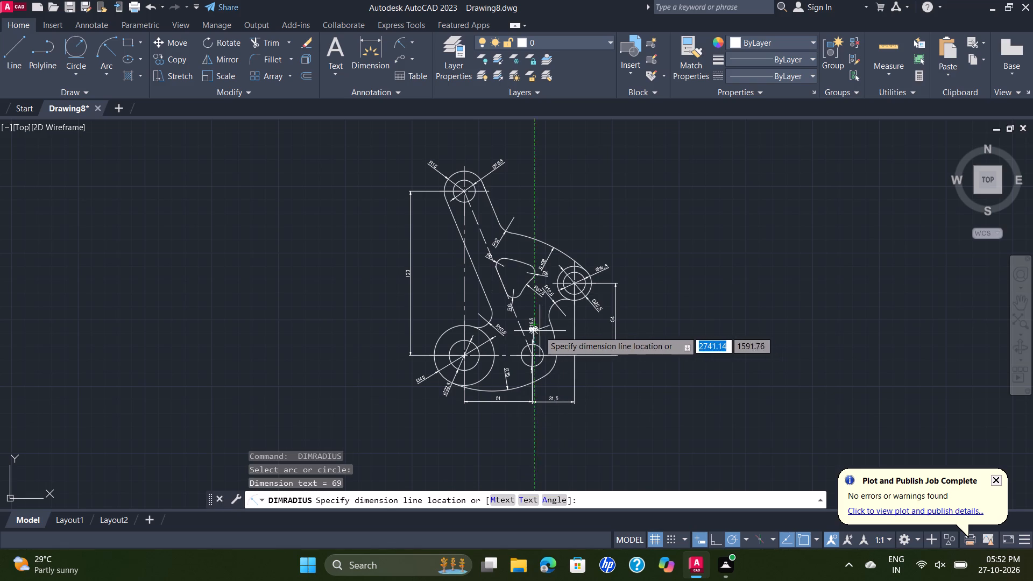
pyautogui.click(553, 334)
pyautogui.scroll(2, 562, 341)
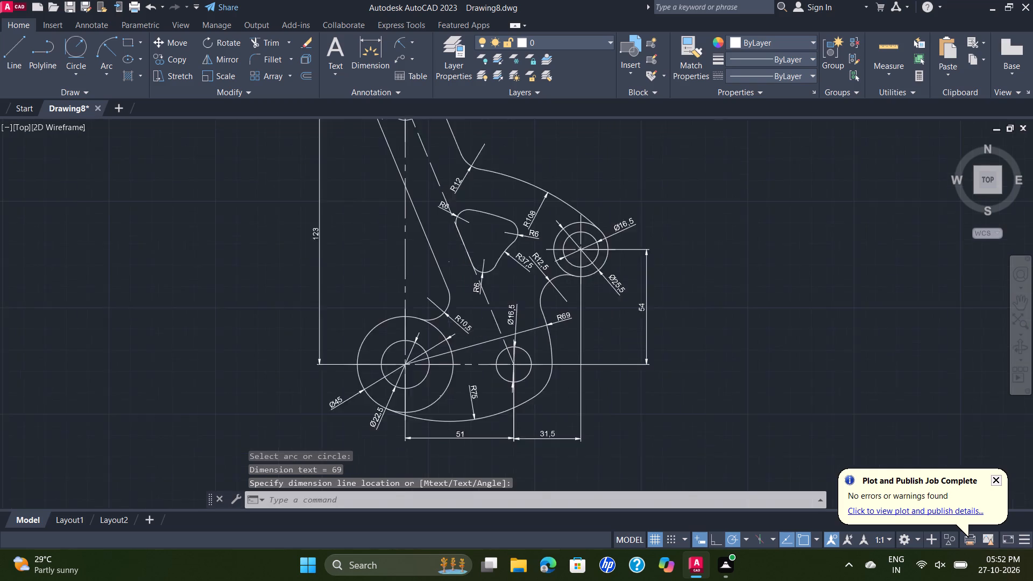
# Add a radius dimension to the rounded lower-right corner around the small hole, with its text outside the profile.
pyautogui.scroll(-1, 563, 331)
pyautogui.moveTo(583, 316); pyautogui.dragTo(583, 317, button='middle')
pyautogui.scroll(-1, 583, 317)
pyautogui.moveTo(583, 317); pyautogui.dragTo(561, 362, button='middle')
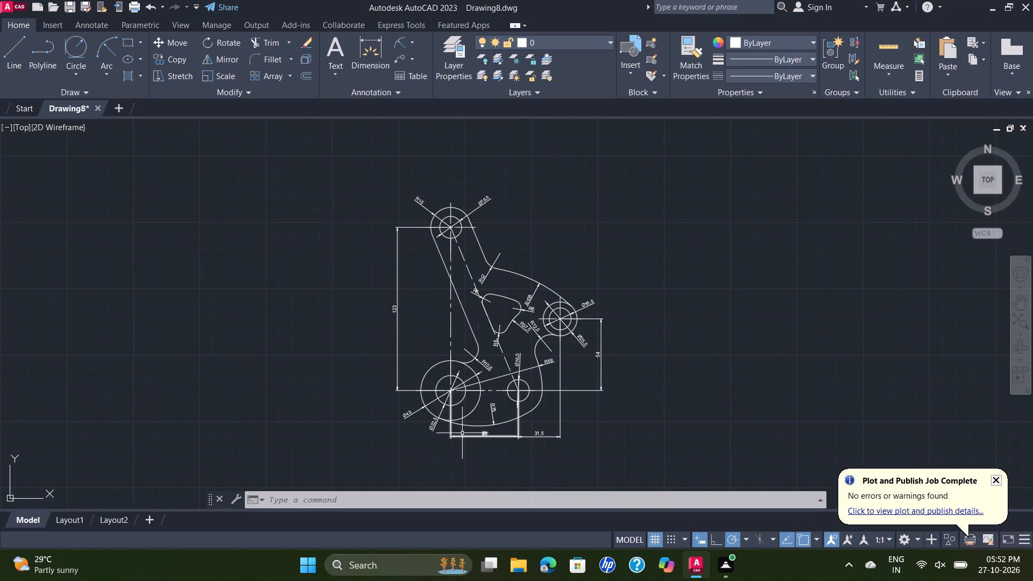
pyautogui.scroll(1, 480, 467)
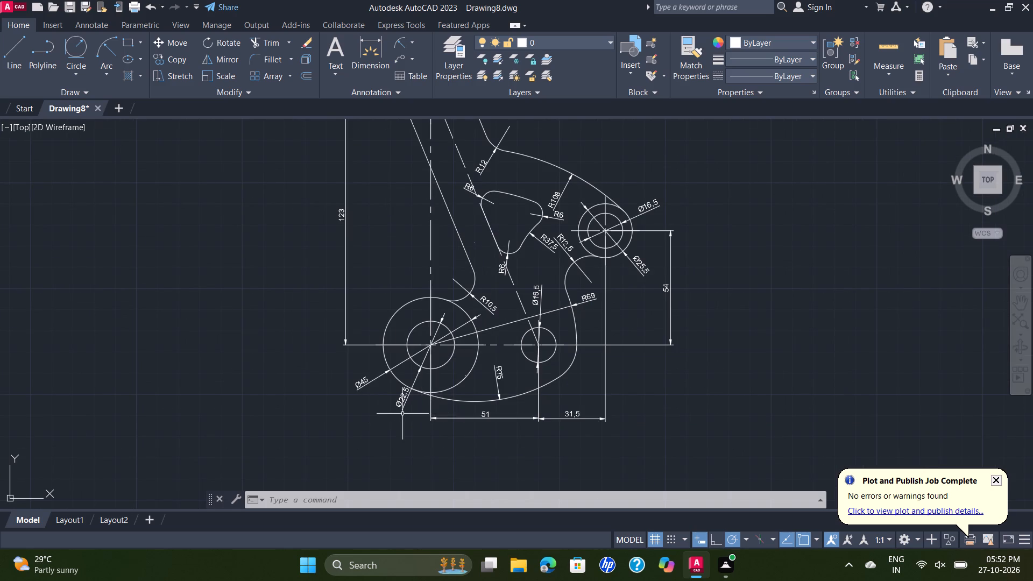
pyautogui.press('space')
pyautogui.click(565, 369)
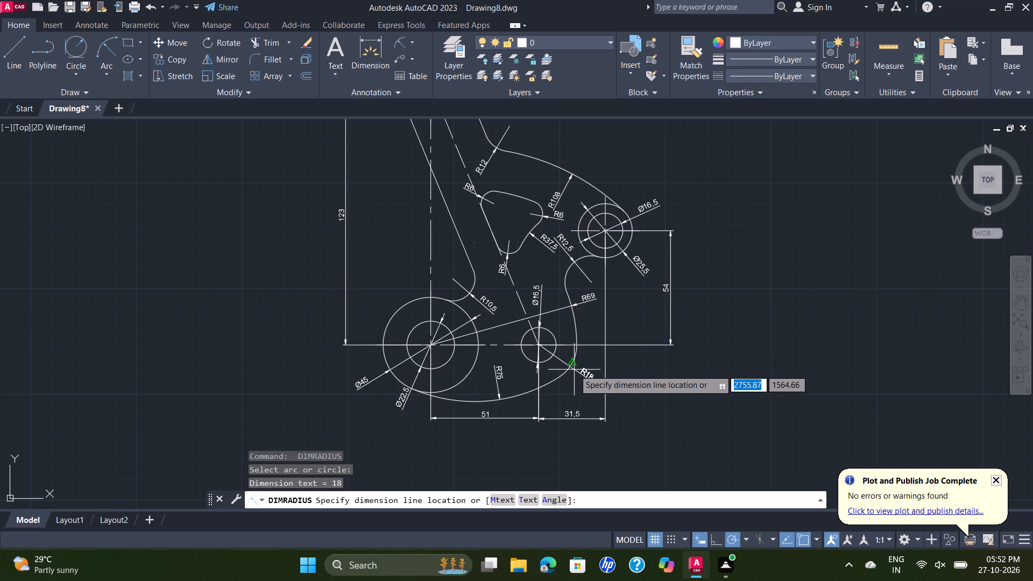
pyautogui.click(575, 372)
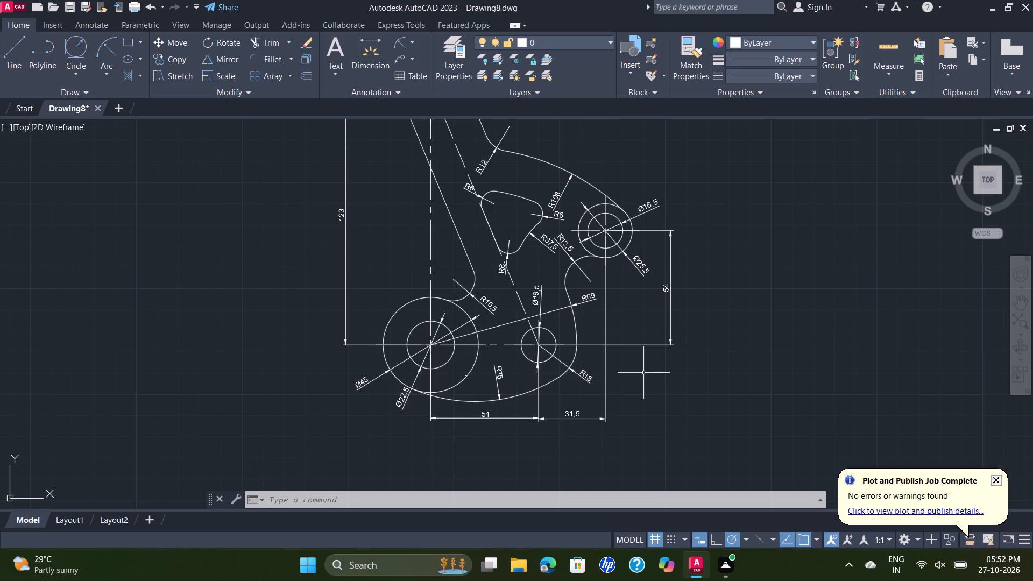
# Add an aligned dimension across the width of the upper arm, between its two straight edges below the top boss.
pyautogui.scroll(-1, 465, 233)
pyautogui.moveTo(466, 233); pyautogui.dragTo(393, 323, button='middle')
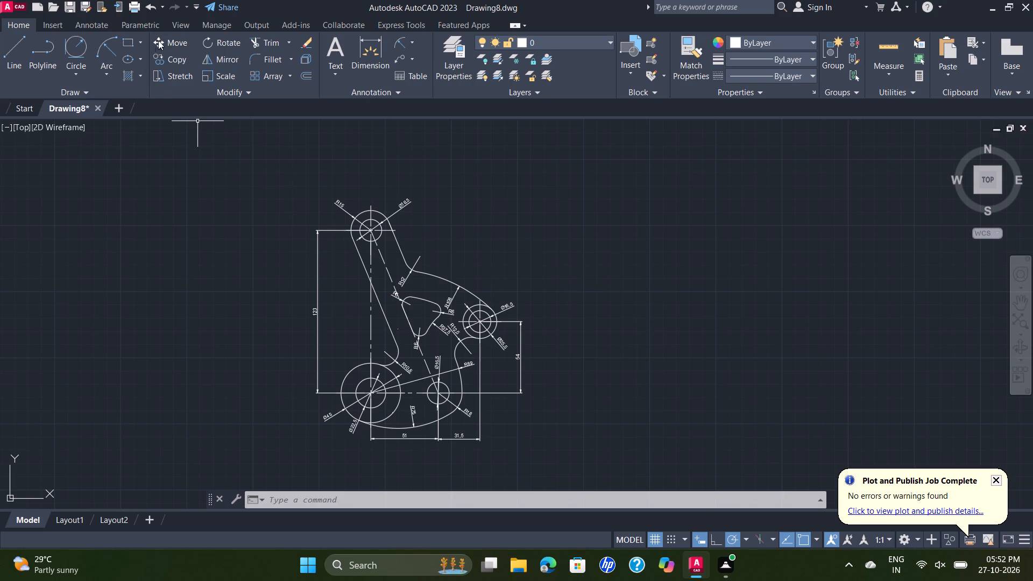
pyautogui.click(367, 46)
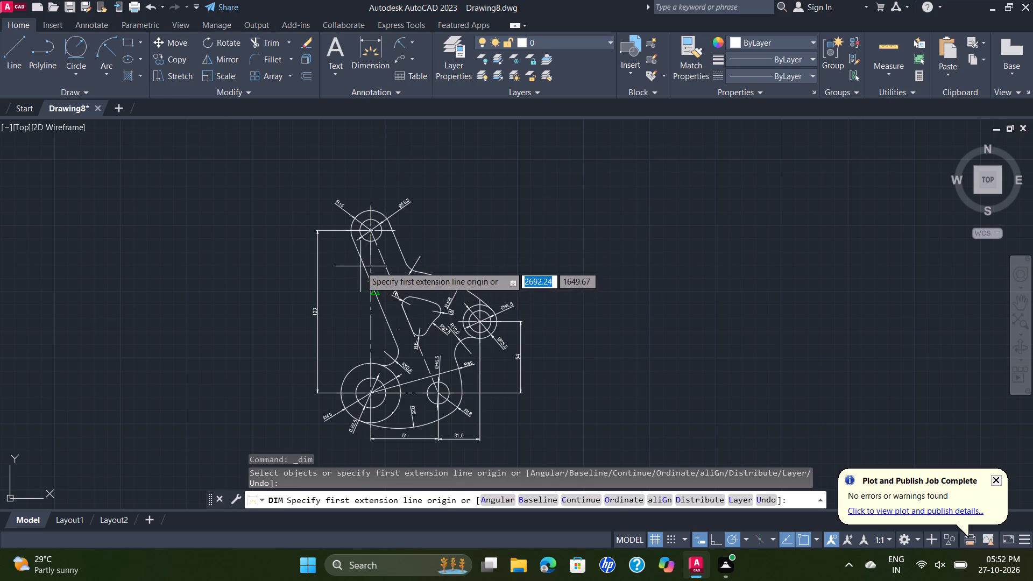
pyautogui.click(409, 40)
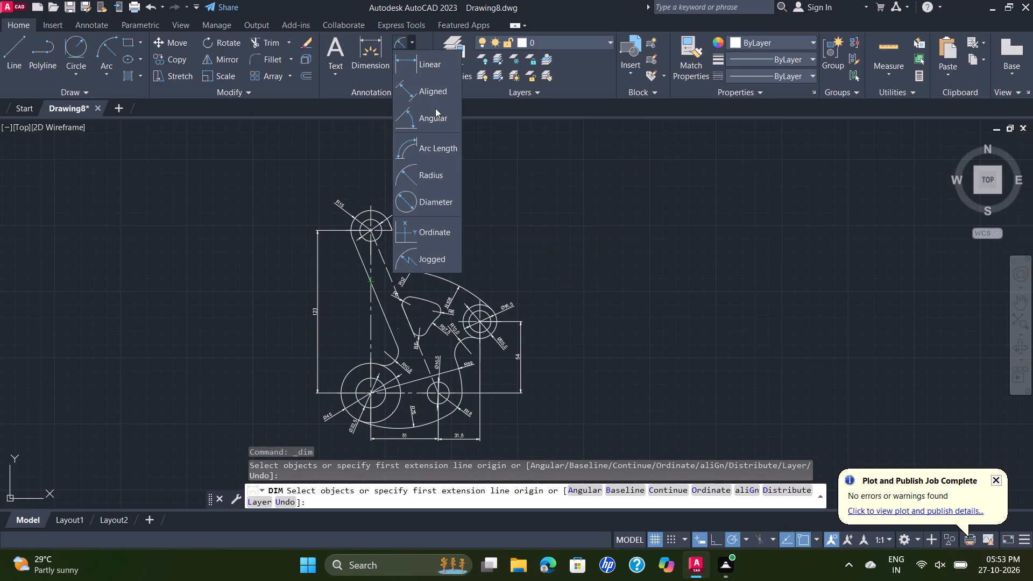
pyautogui.click(425, 84)
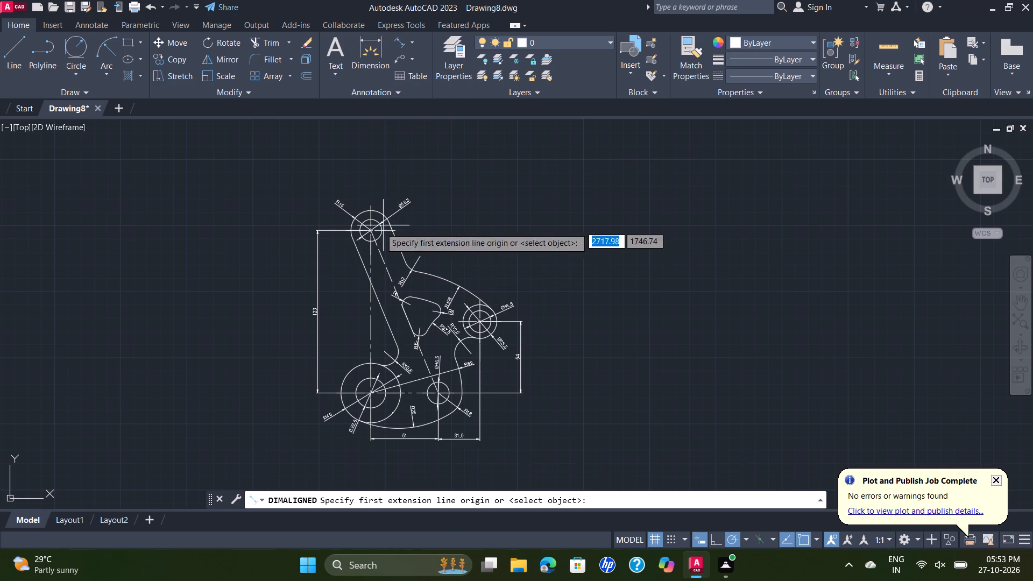
pyautogui.click(363, 264)
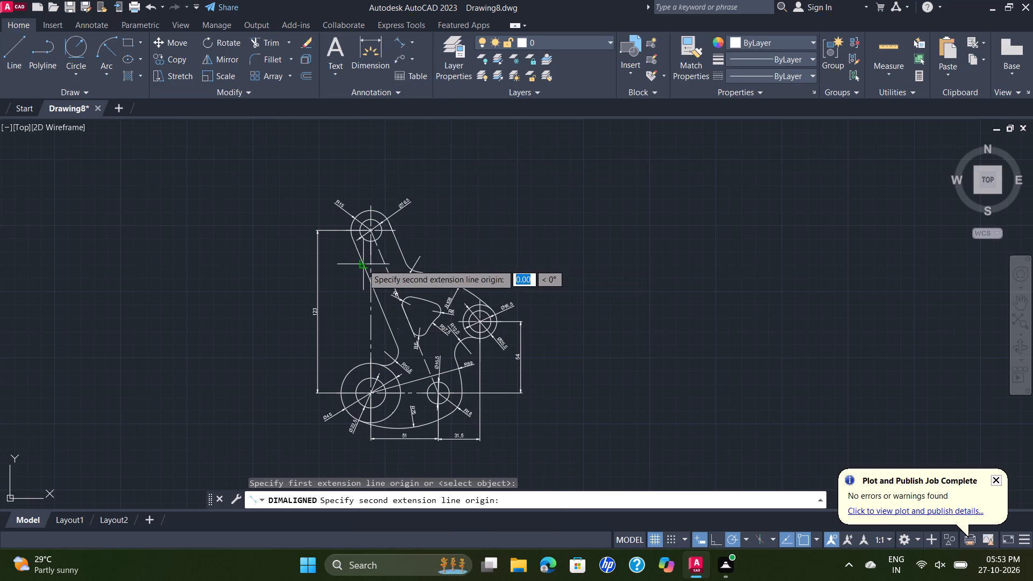
pyautogui.click(399, 249)
pyautogui.scroll(2, 399, 247)
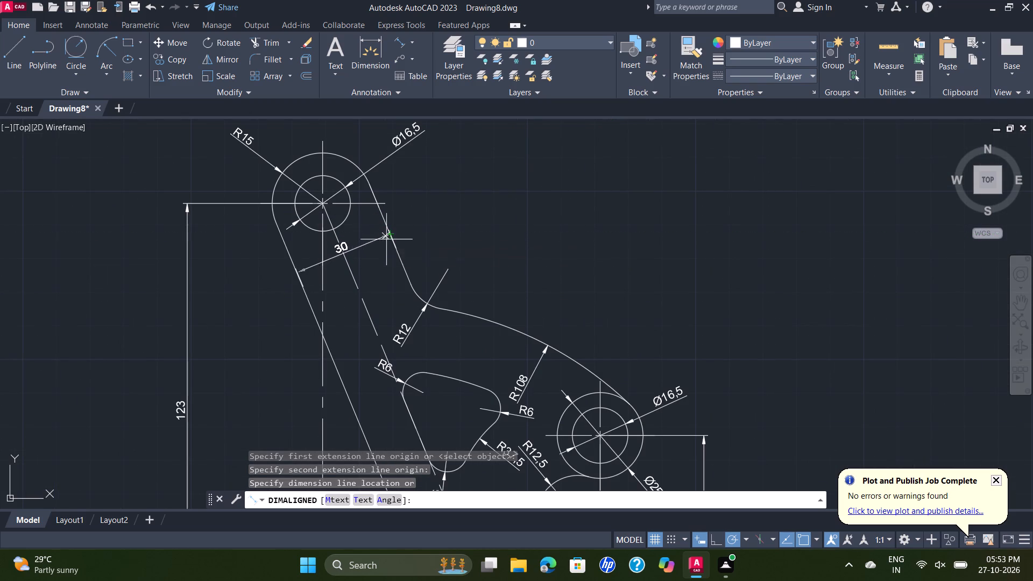
pyautogui.click(376, 257)
pyautogui.scroll(-1, 470, 227)
pyautogui.press('Escape')
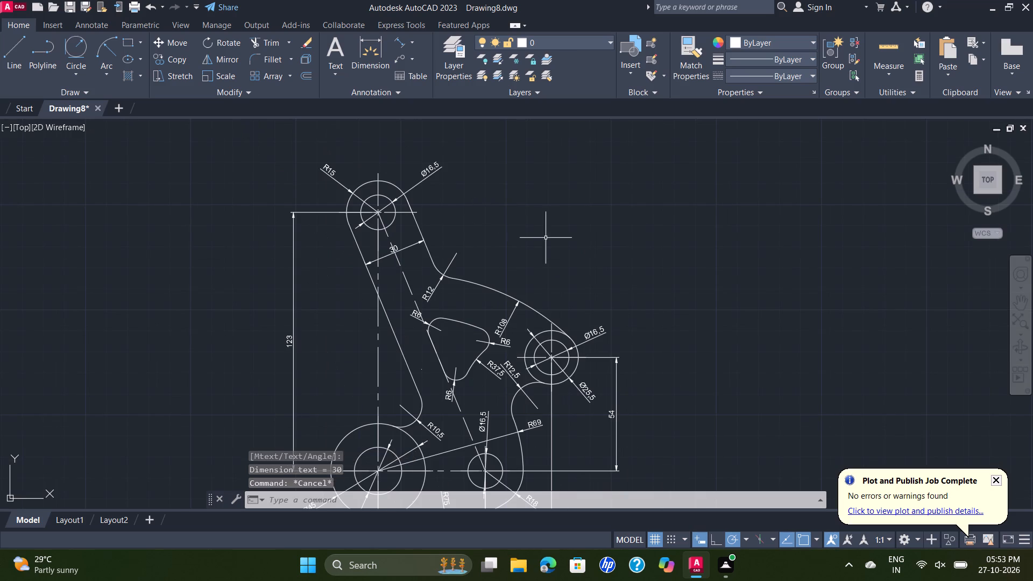
# Save the drawing in the Documents folder under the name D 88.
pyautogui.scroll(-2, 575, 231)
pyautogui.scroll(1, 639, 246)
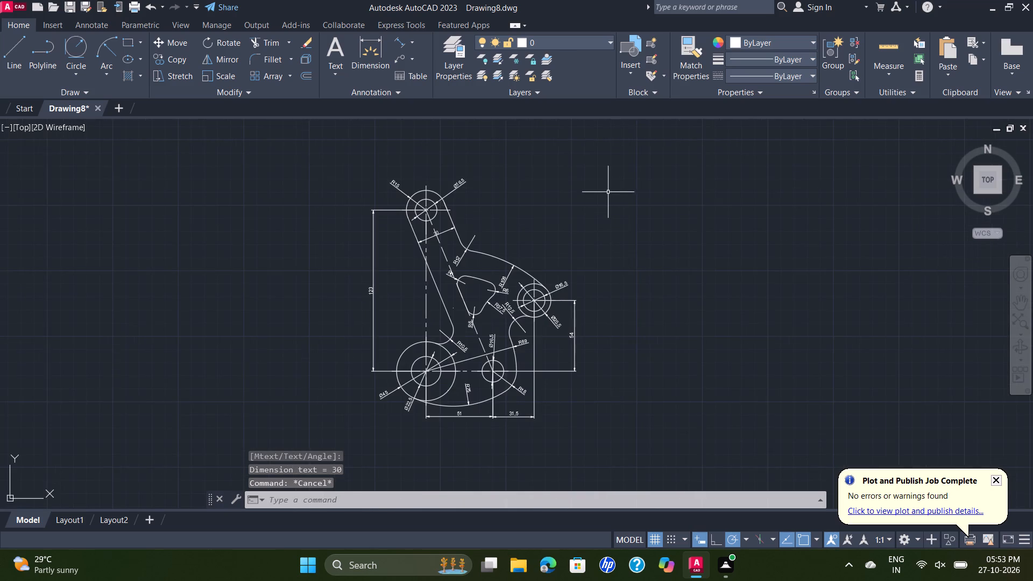
pyautogui.scroll(1, 615, 193)
pyautogui.moveTo(615, 193); pyautogui.dragTo(746, 156, button='middle')
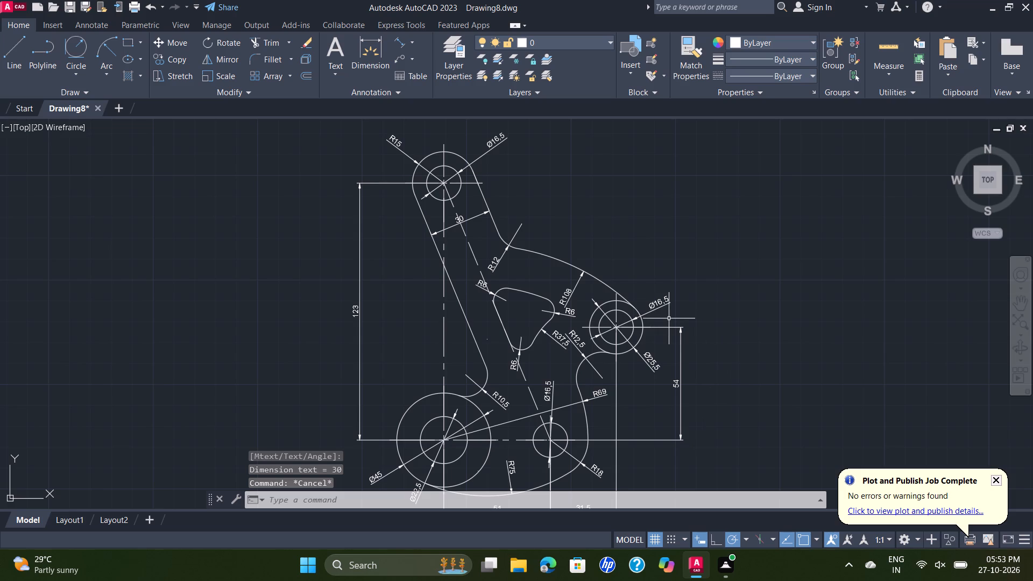
pyautogui.hotkey('ctrl', 's')
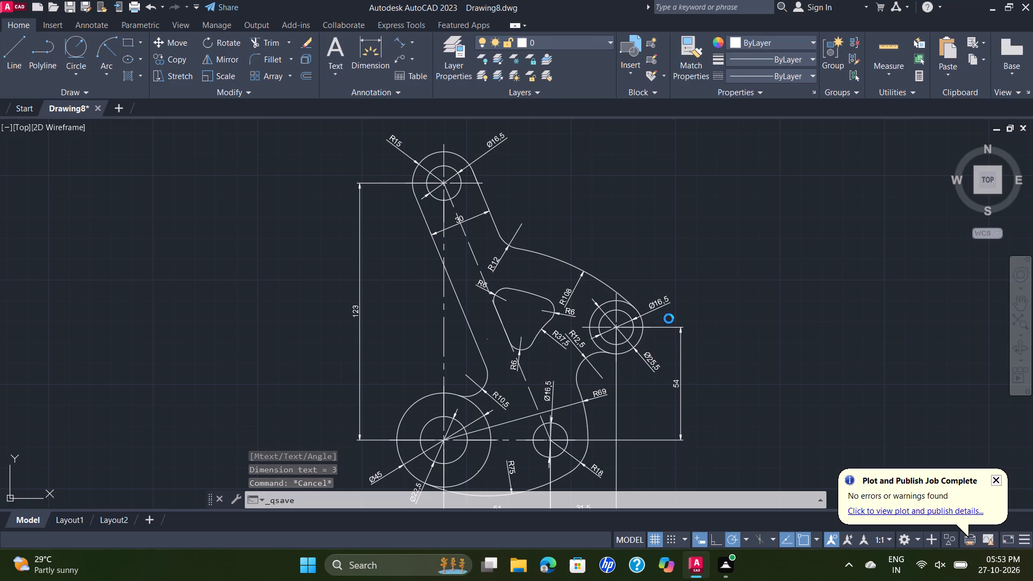
pyautogui.write('D')
pyautogui.press('space')
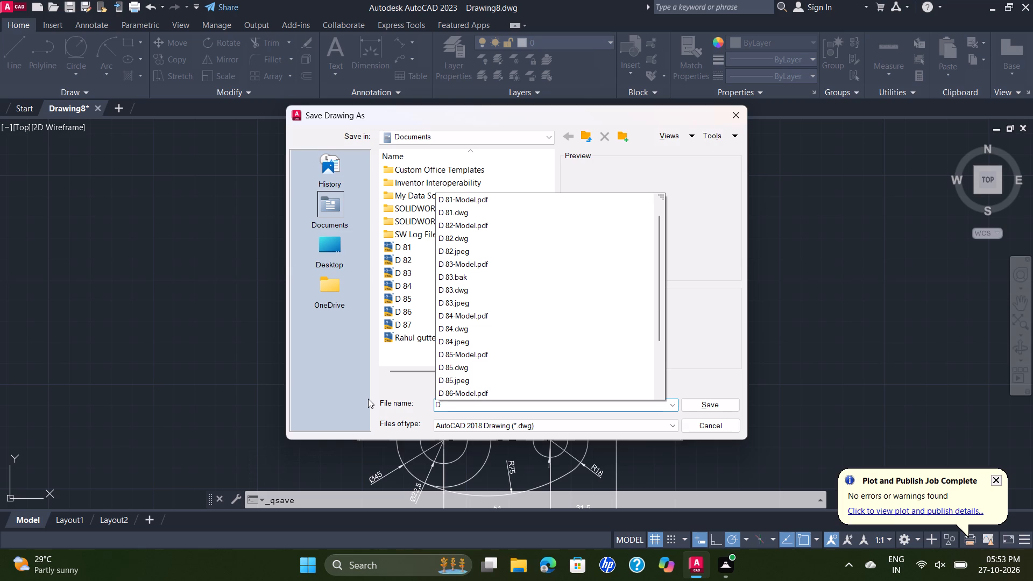
pyautogui.write('88')
pyautogui.press('Return')
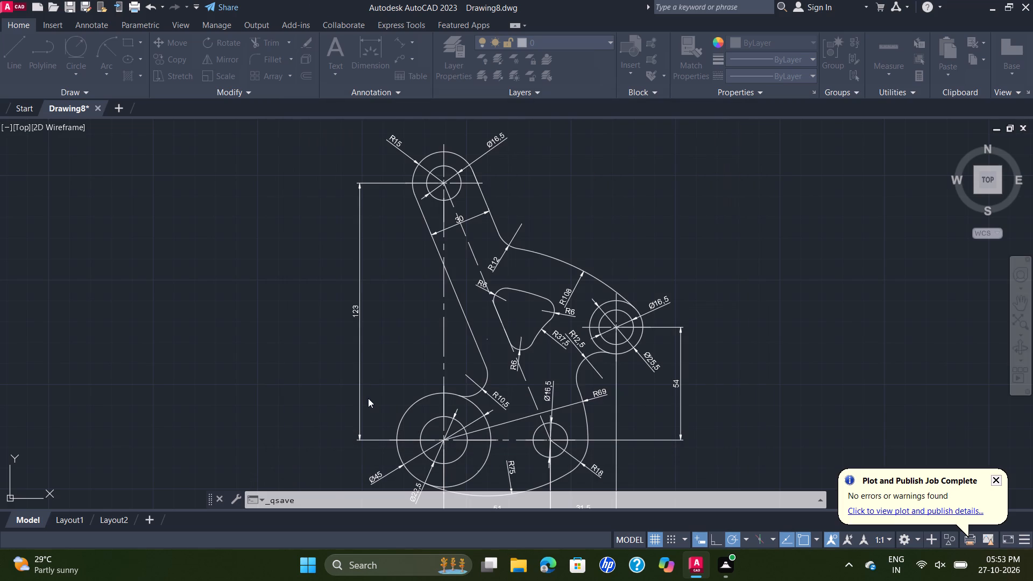
# Set up a plot with DWG To PDF.pc3, landscape orientation and a window plot area enclosing the whole dimensioned profile.
pyautogui.scroll(-3, 521, 338)
pyautogui.scroll(2, 521, 338)
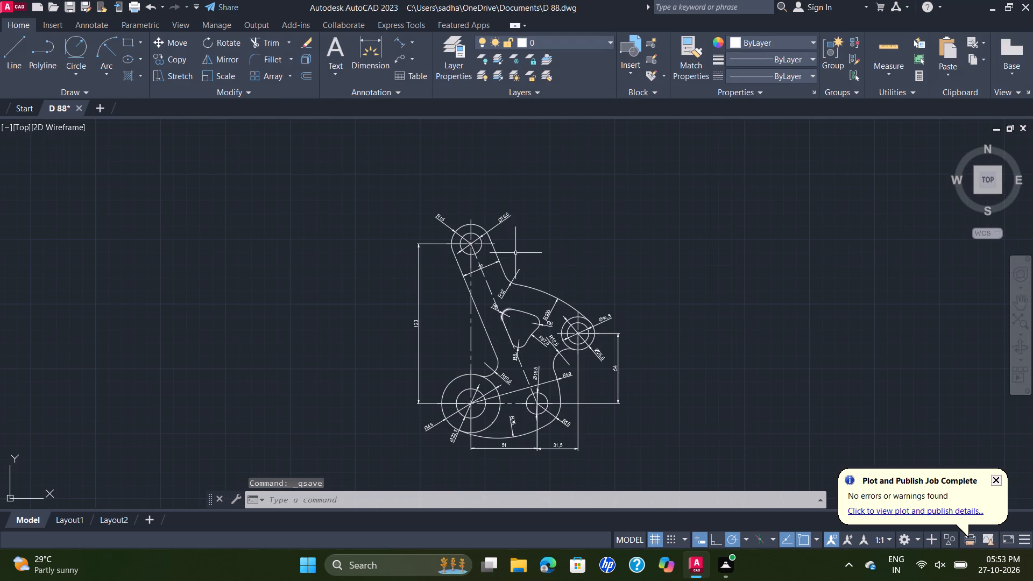
pyautogui.write('PLOR')
pyautogui.press('BackSpace')
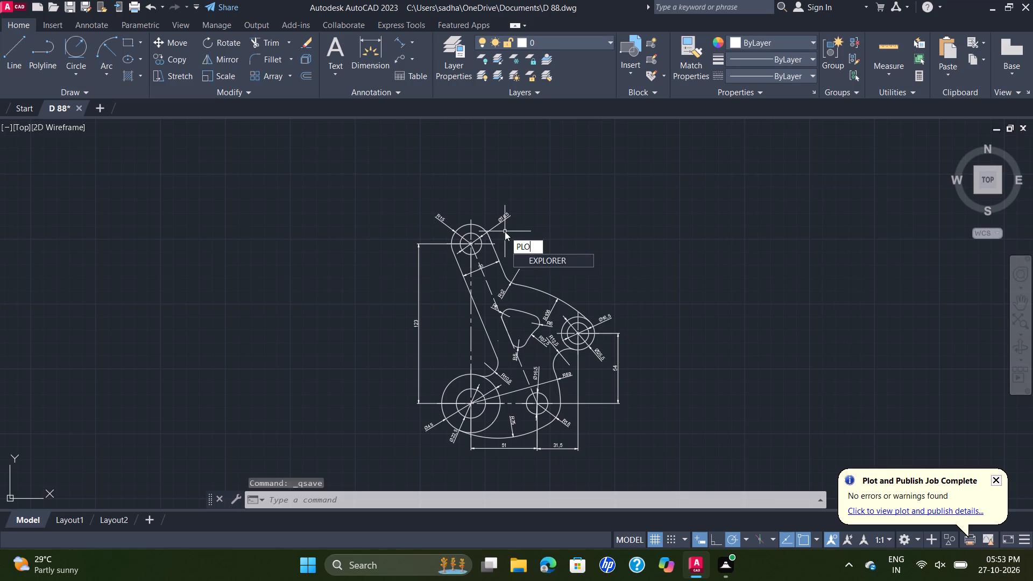
pyautogui.press('t')
pyautogui.press('Return')
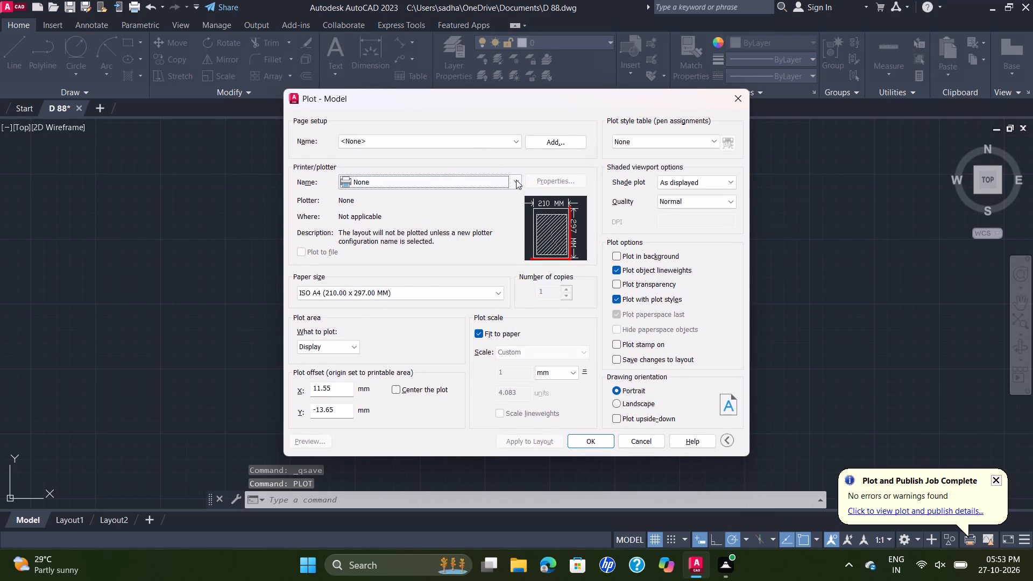
pyautogui.click(516, 180)
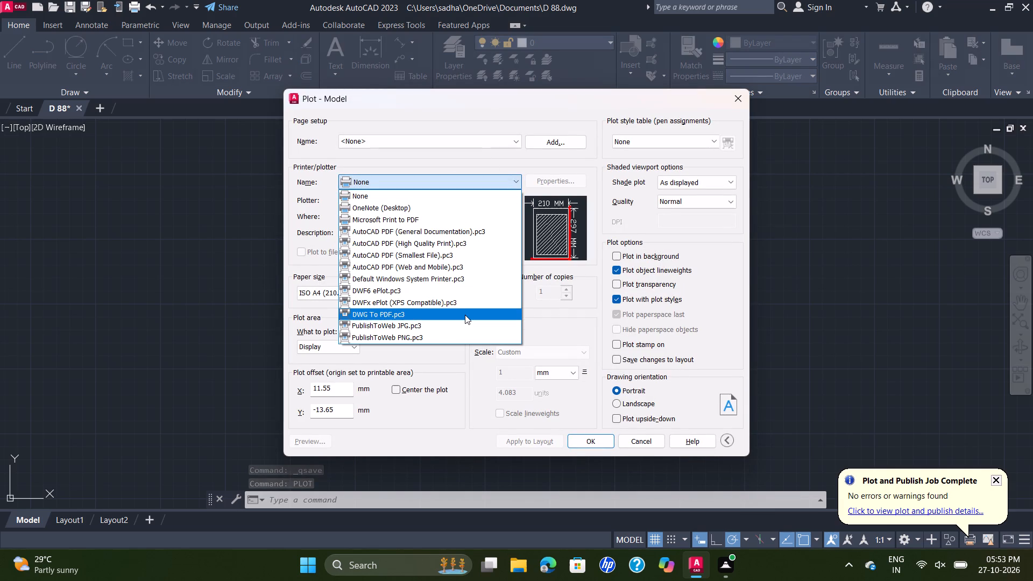
pyautogui.click(465, 315)
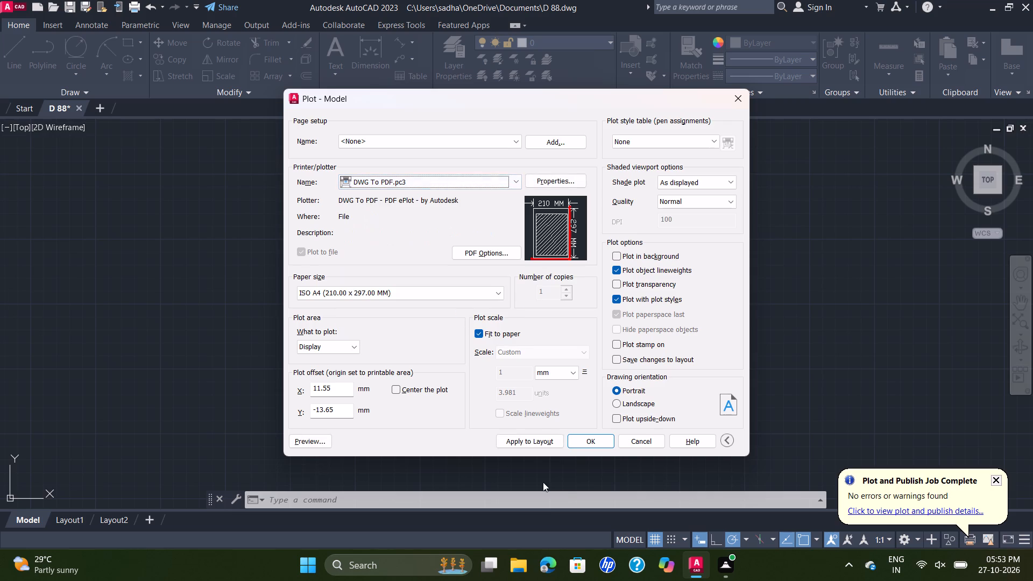
pyautogui.click(622, 407)
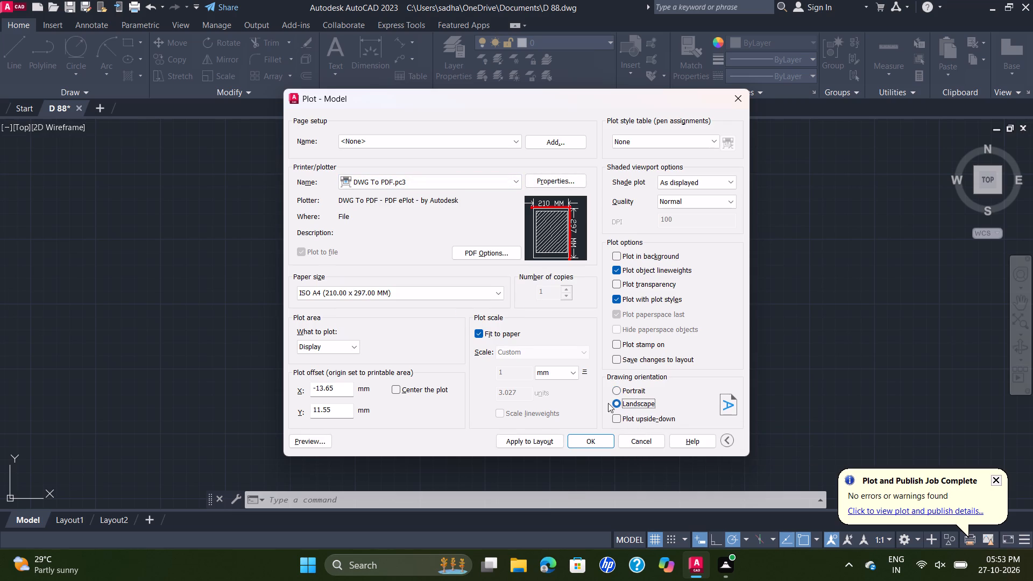
pyautogui.click(355, 352)
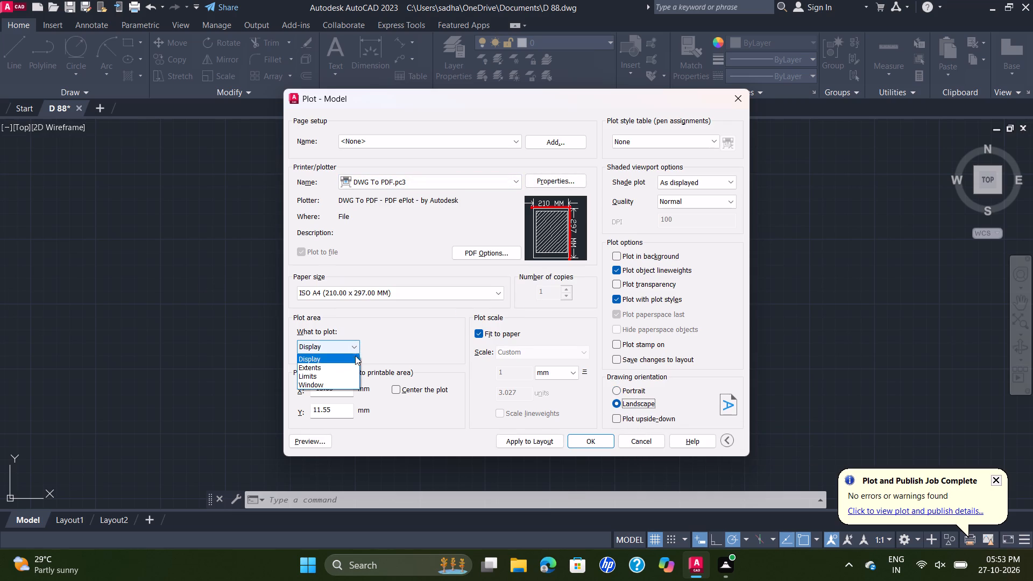
pyautogui.click(349, 382)
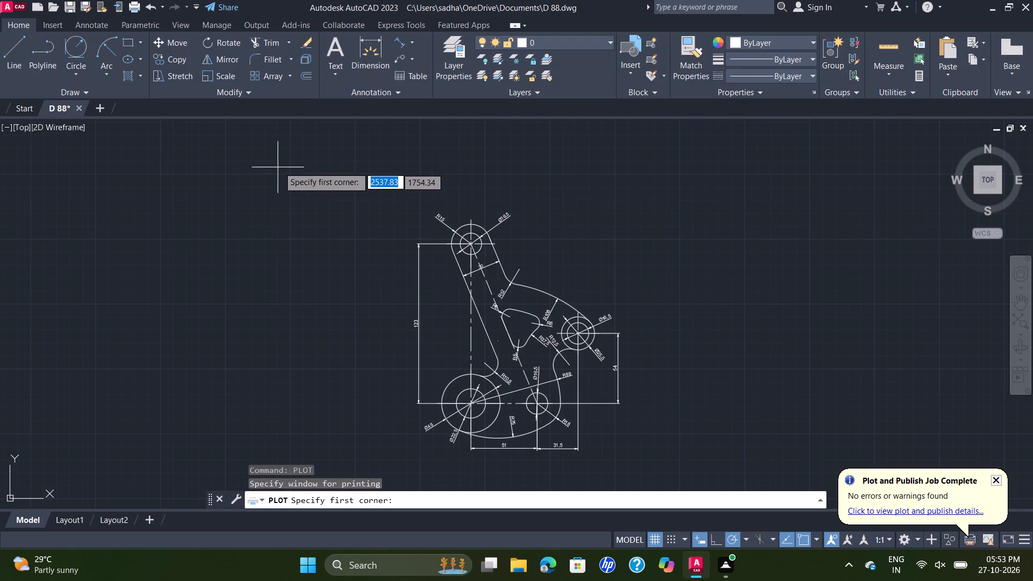
pyautogui.click(295, 169)
pyautogui.click(684, 458)
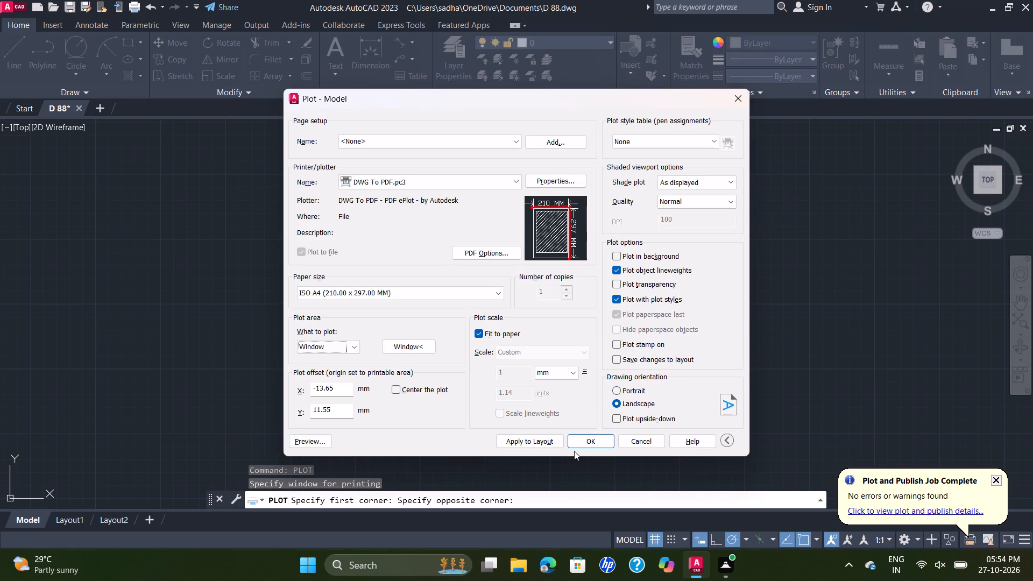
# Plot the drawing to D 88-Model.pdf in the Documents folder and close the PDF that opens.
pyautogui.click(579, 441)
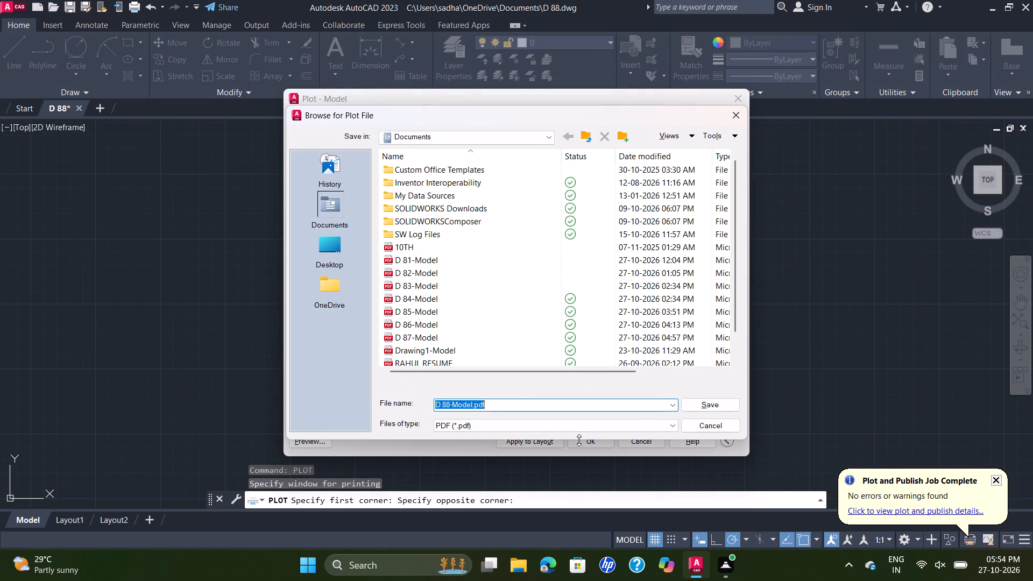
pyautogui.click(703, 404)
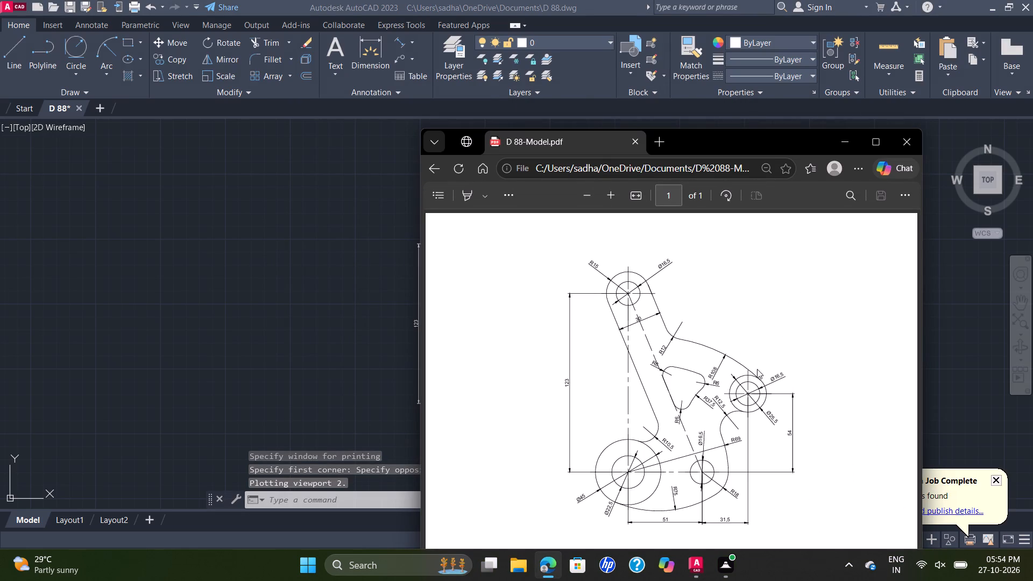
pyautogui.click(898, 146)
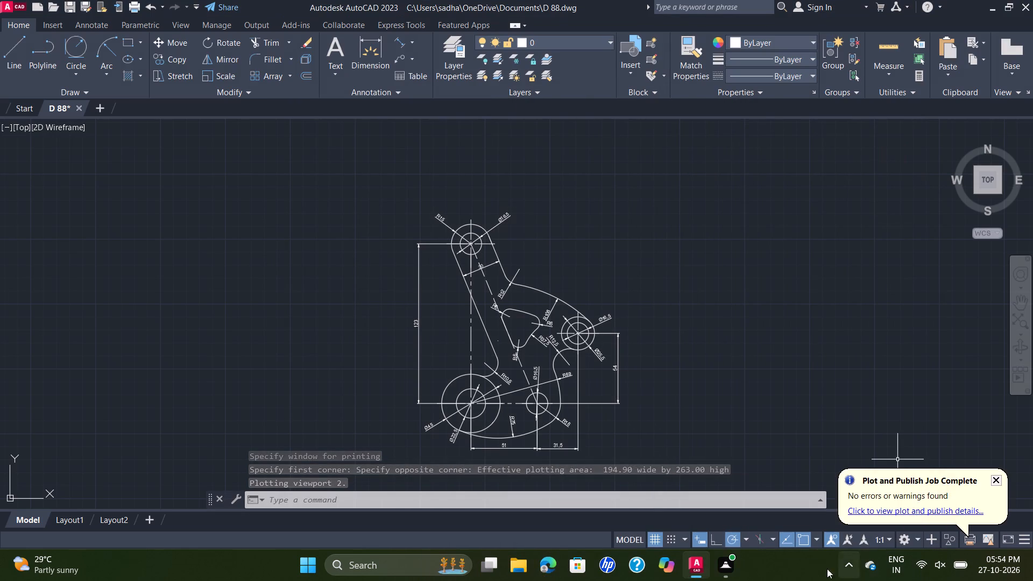